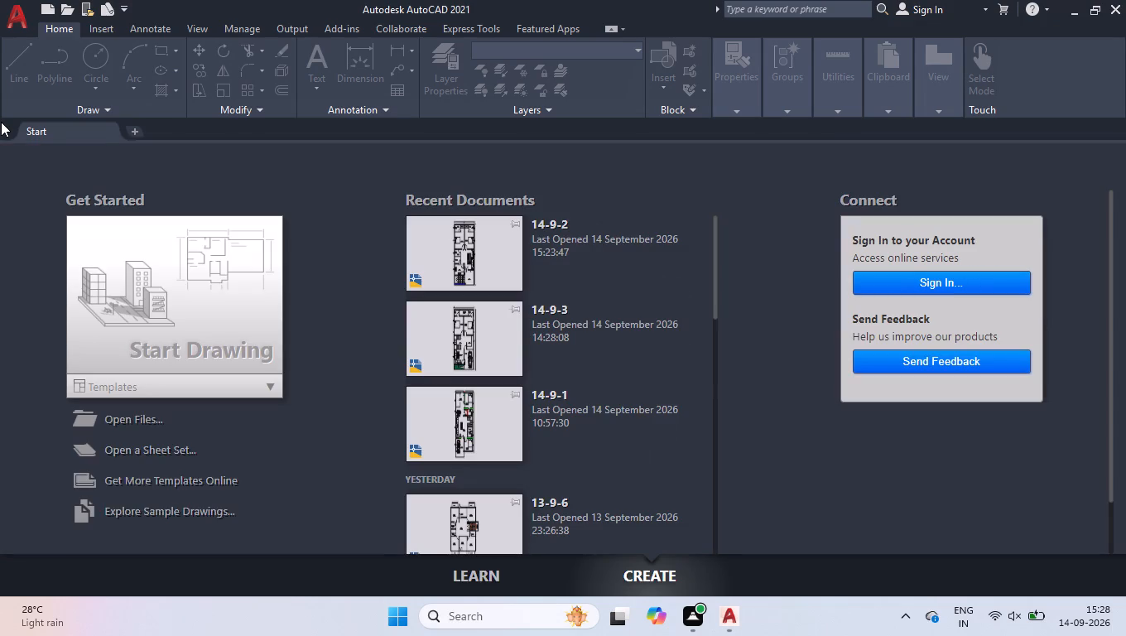
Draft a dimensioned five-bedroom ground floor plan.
Start a new drawing, hide the grid and turn on Ortho mode.
left_click(197, 252)
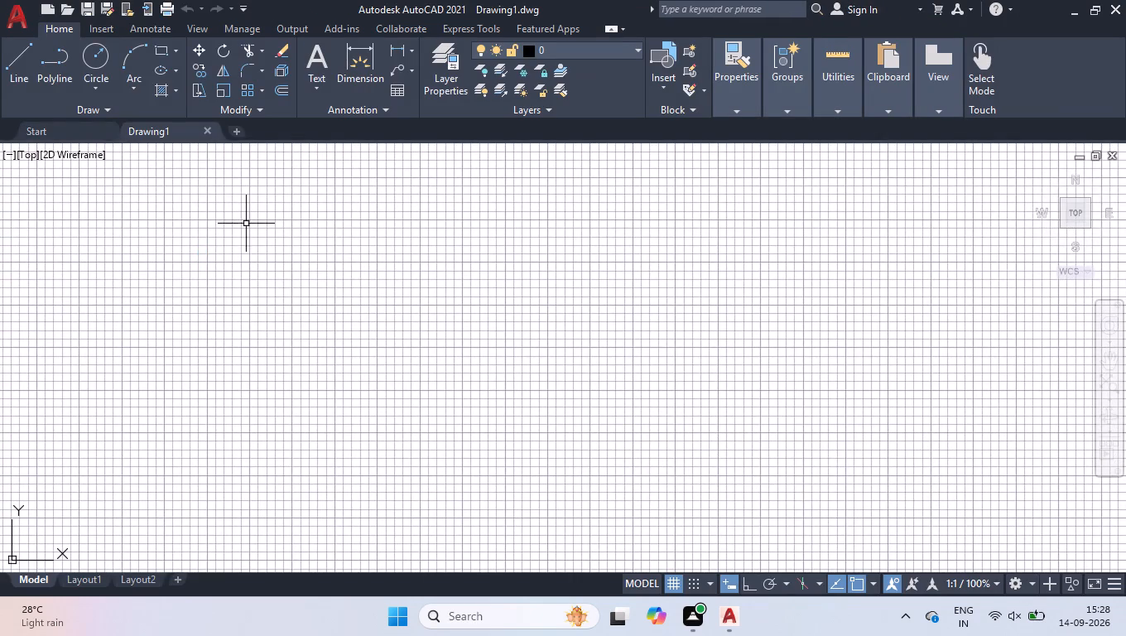
left_click(667, 585)
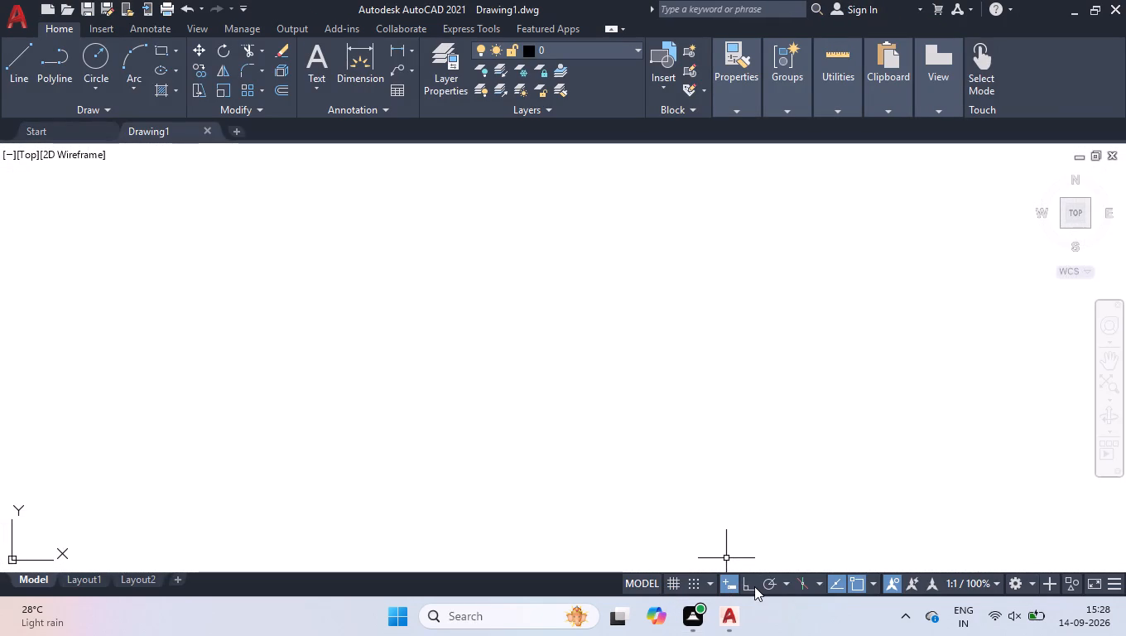
left_click(754, 586)
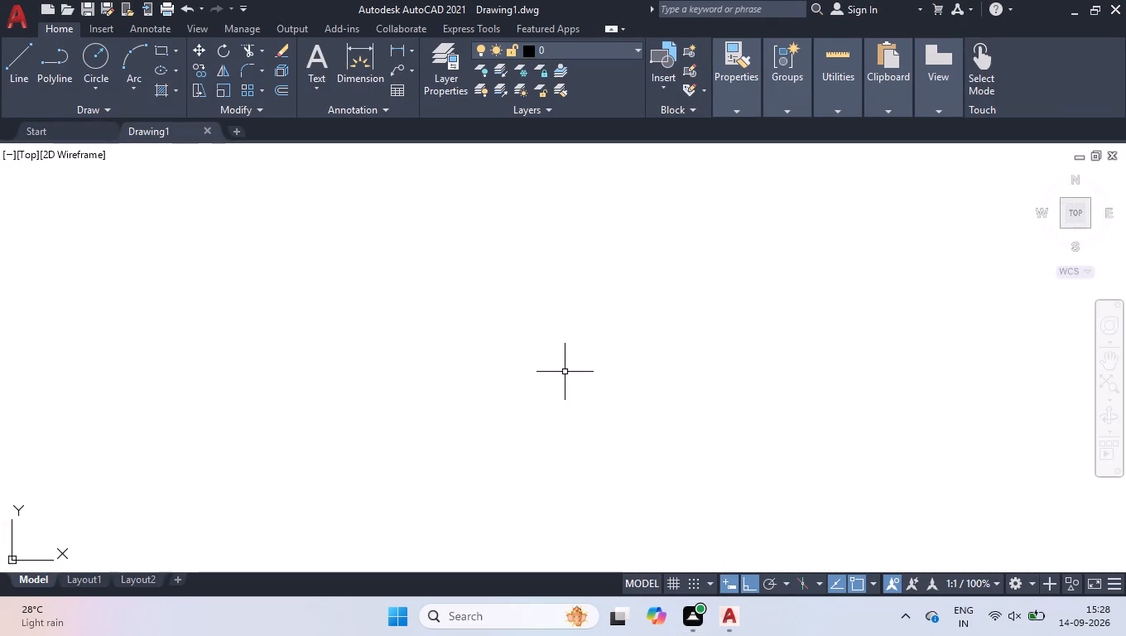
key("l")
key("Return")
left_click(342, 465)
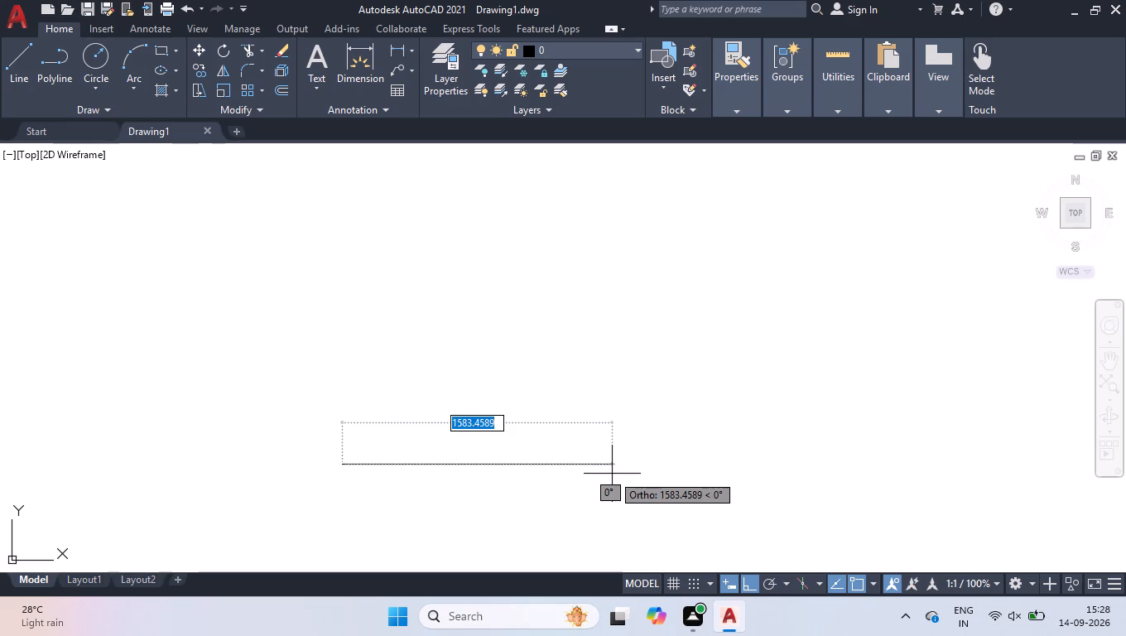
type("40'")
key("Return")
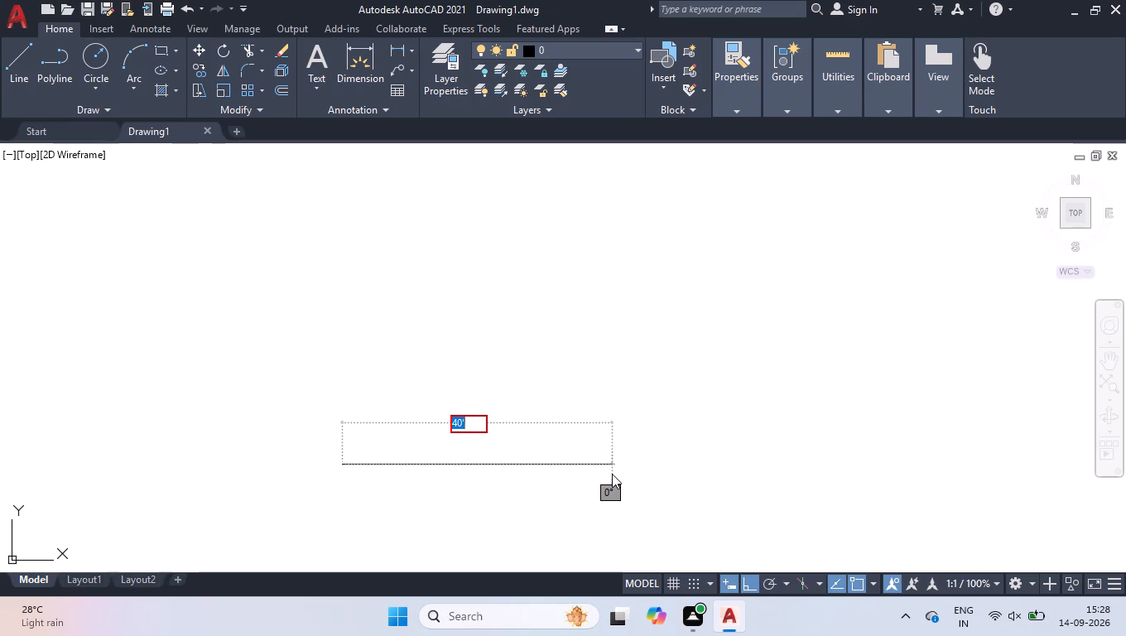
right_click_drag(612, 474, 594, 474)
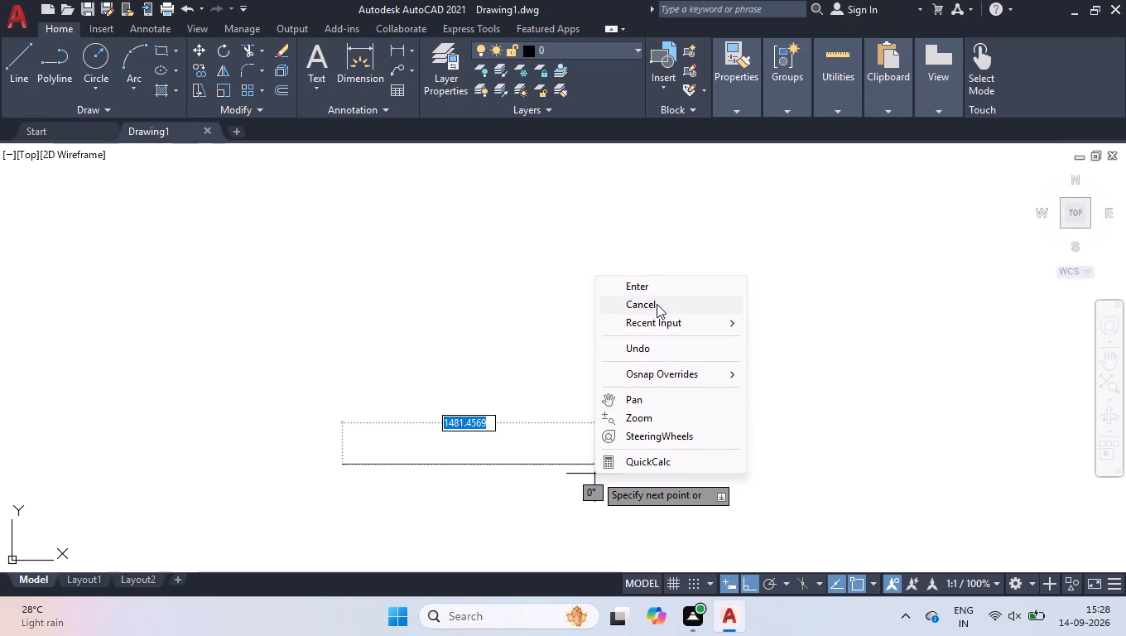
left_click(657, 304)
Configure the drawing units to Engineering length with 0'-0.00" precision and an insertion scale in inches.
type("un")
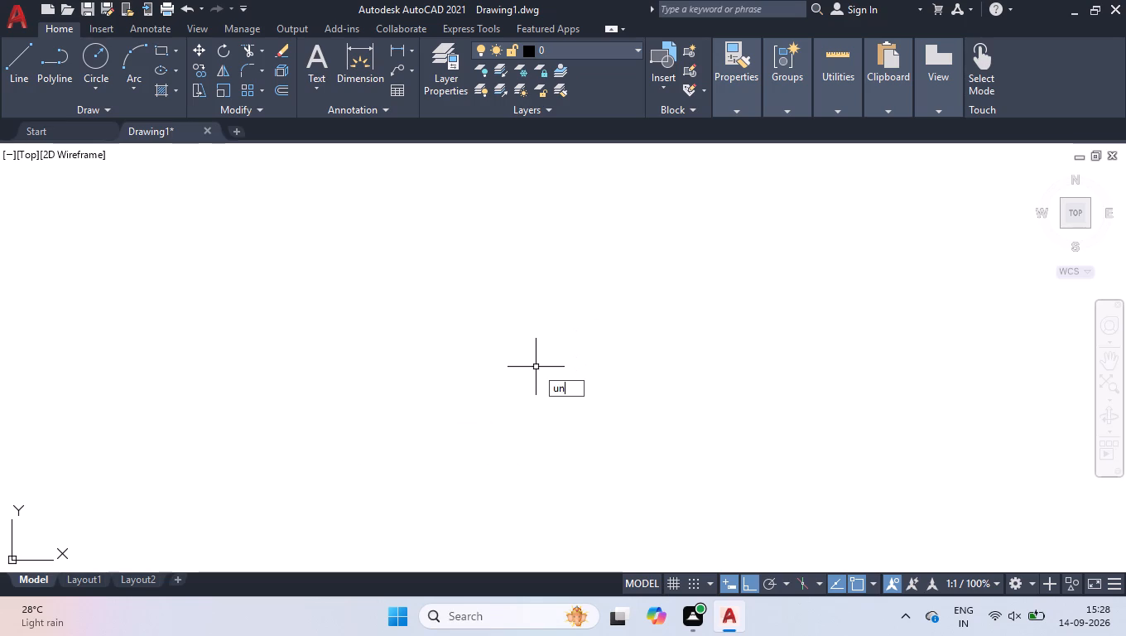
key("Return")
left_click(471, 185)
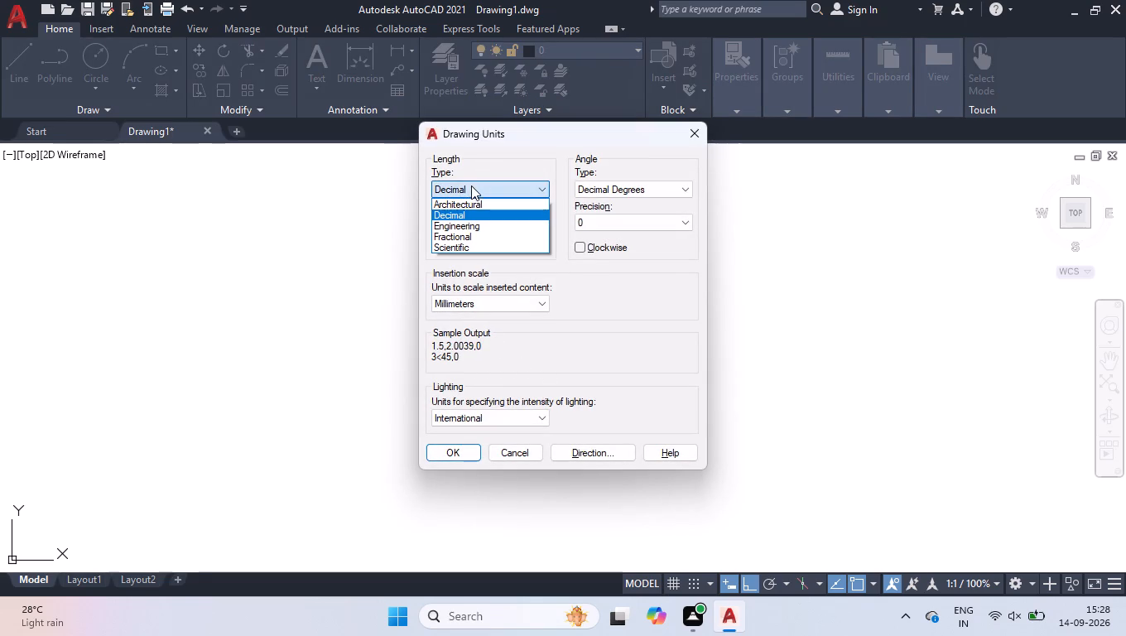
left_click(466, 224)
left_click(468, 221)
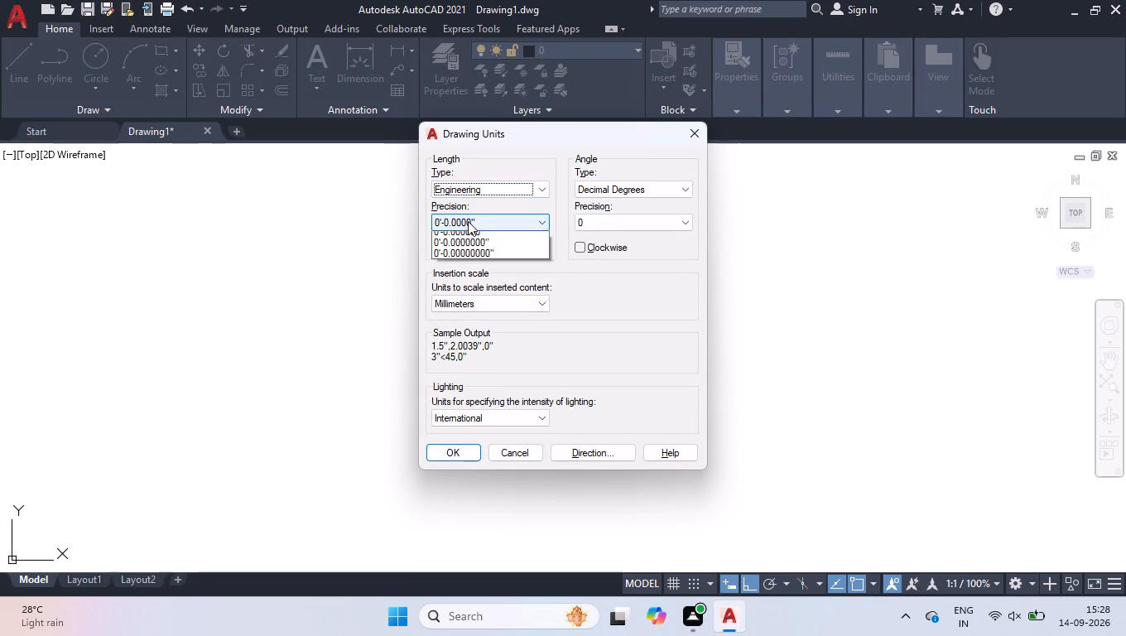
left_click(461, 259)
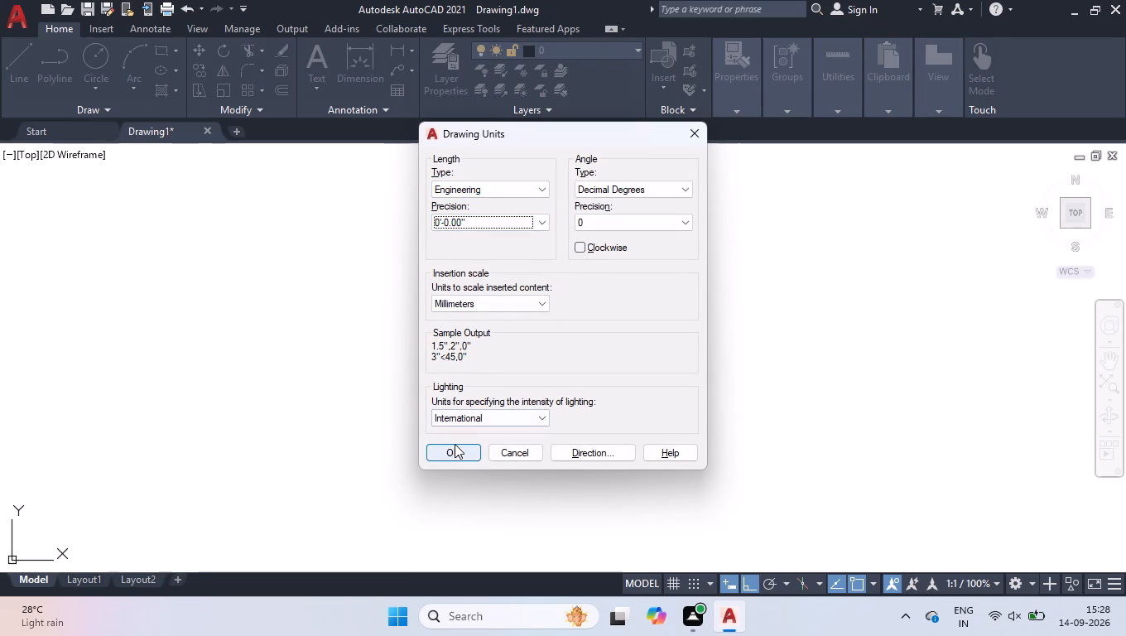
left_click(455, 446)
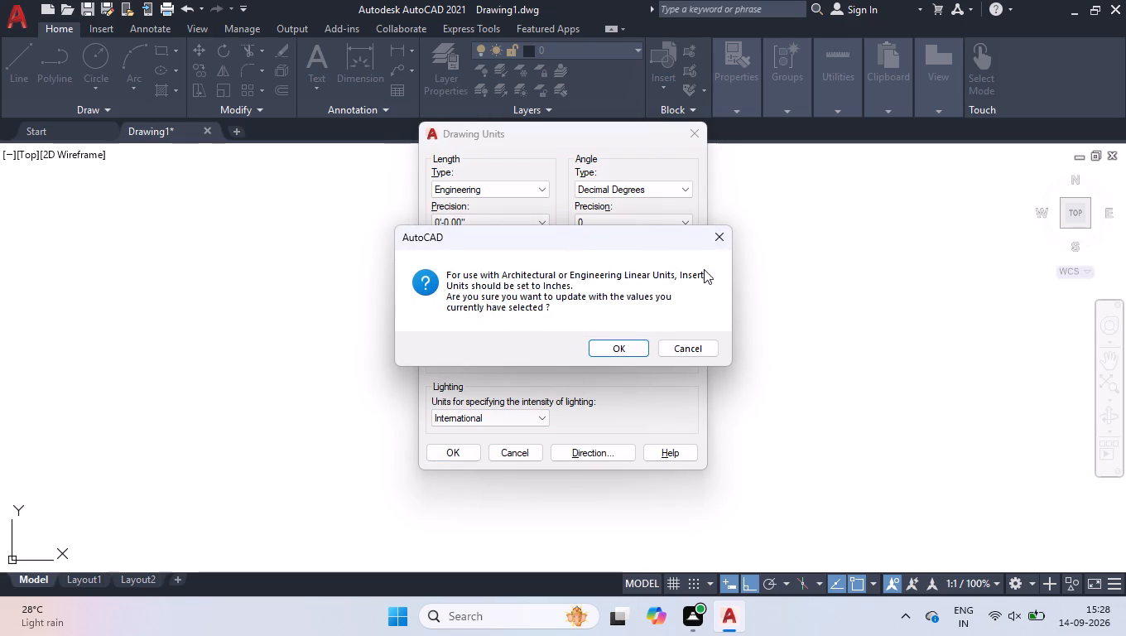
left_click(710, 238)
left_click(450, 306)
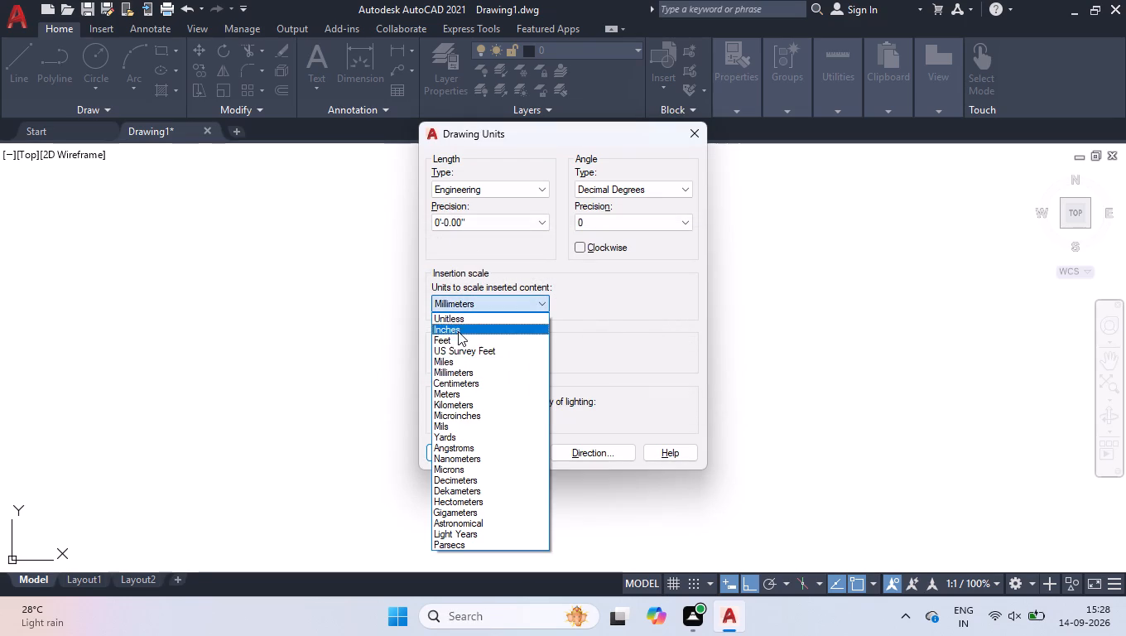
left_click(458, 331)
left_click(444, 446)
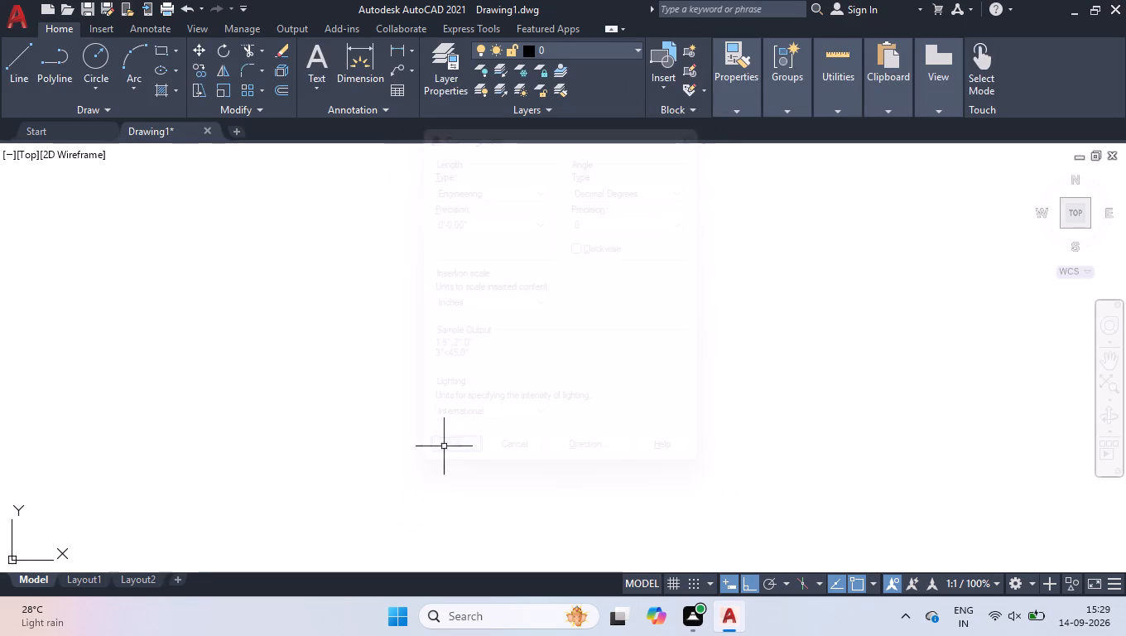
Draw a closed rectangular outline with the Line command, 40' wide and 33'2" high.
key("u")
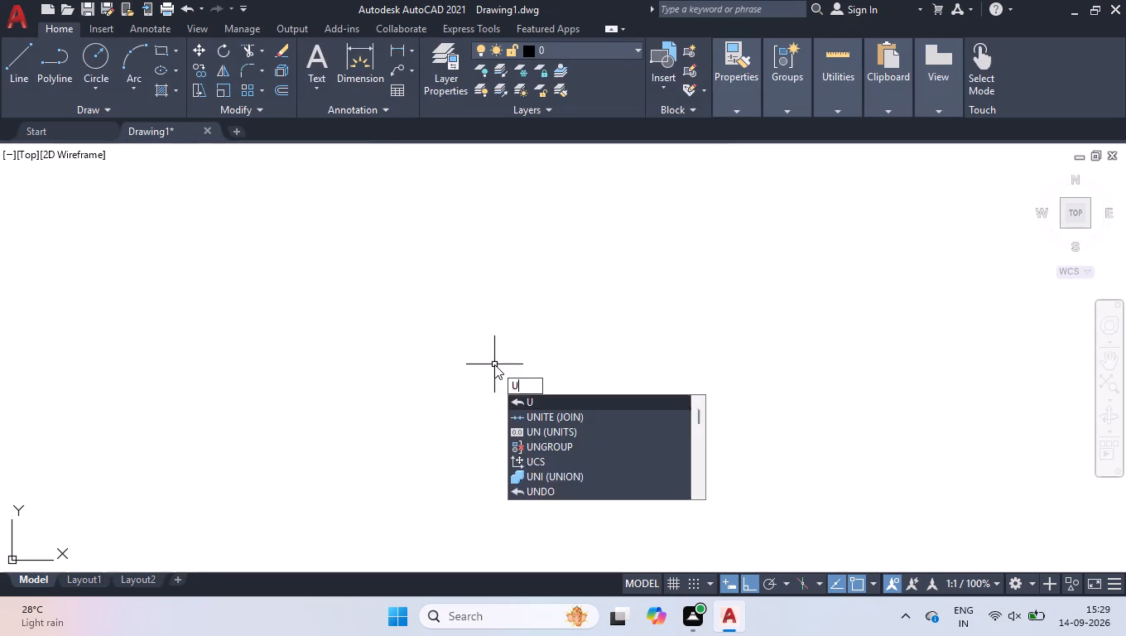
key("BackSpace")
key("l")
key("Return")
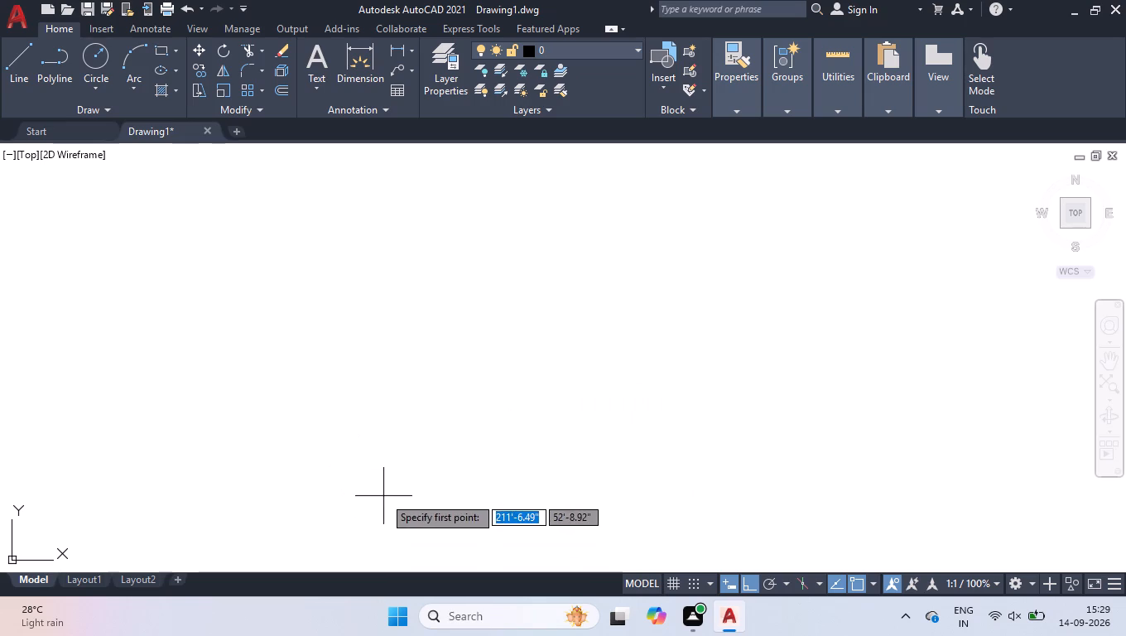
left_click(383, 496)
type("40'")
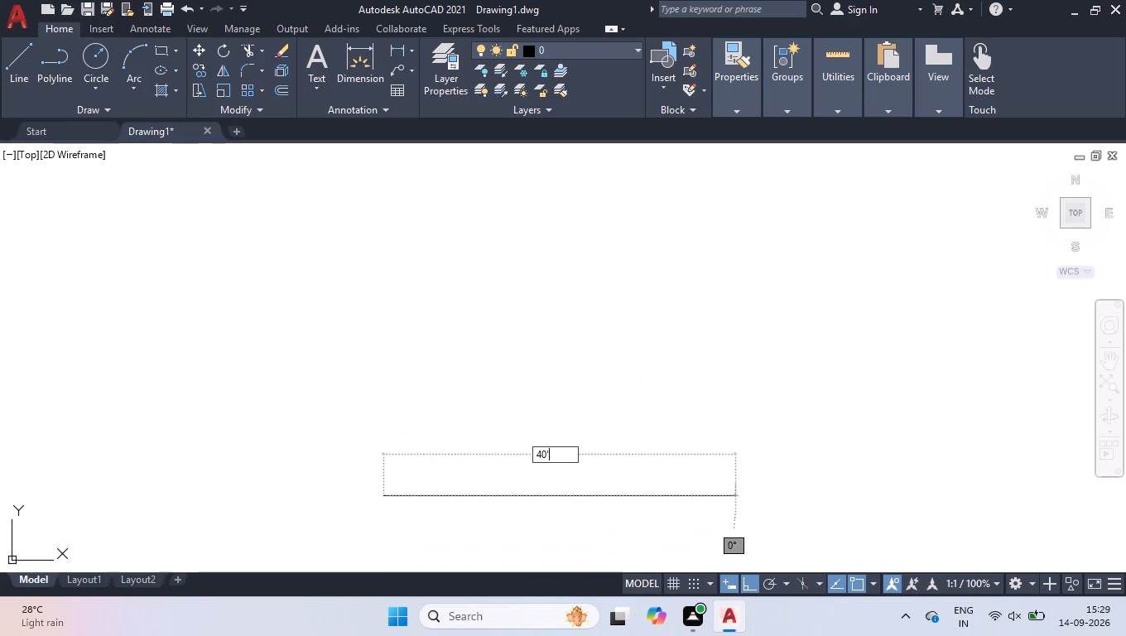
key("Return")
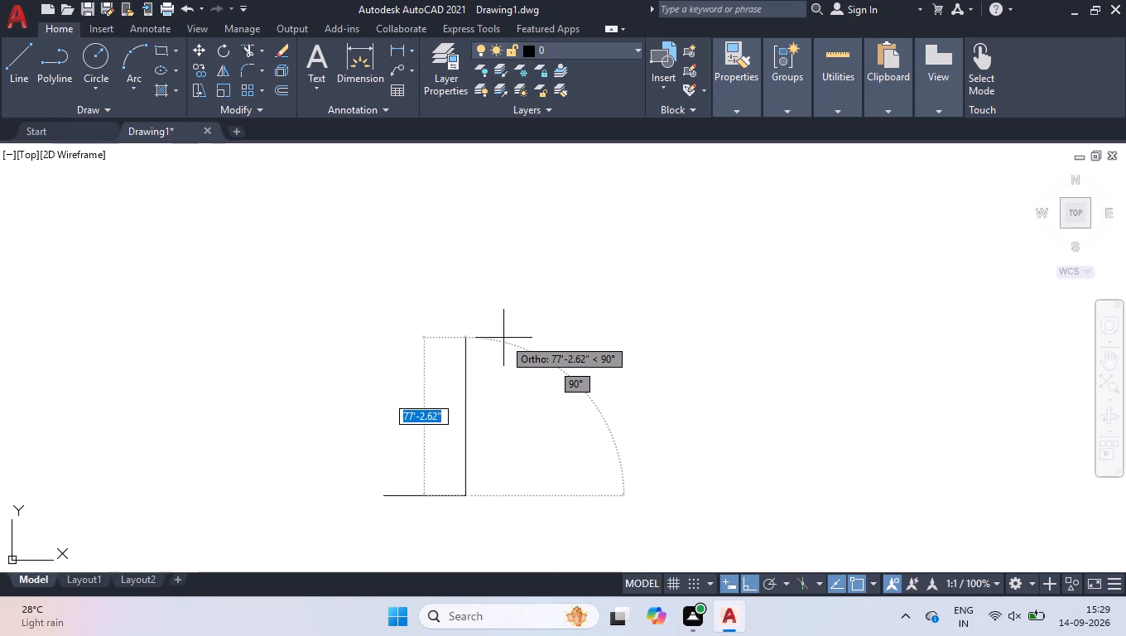
type("33'2")
key("Return")
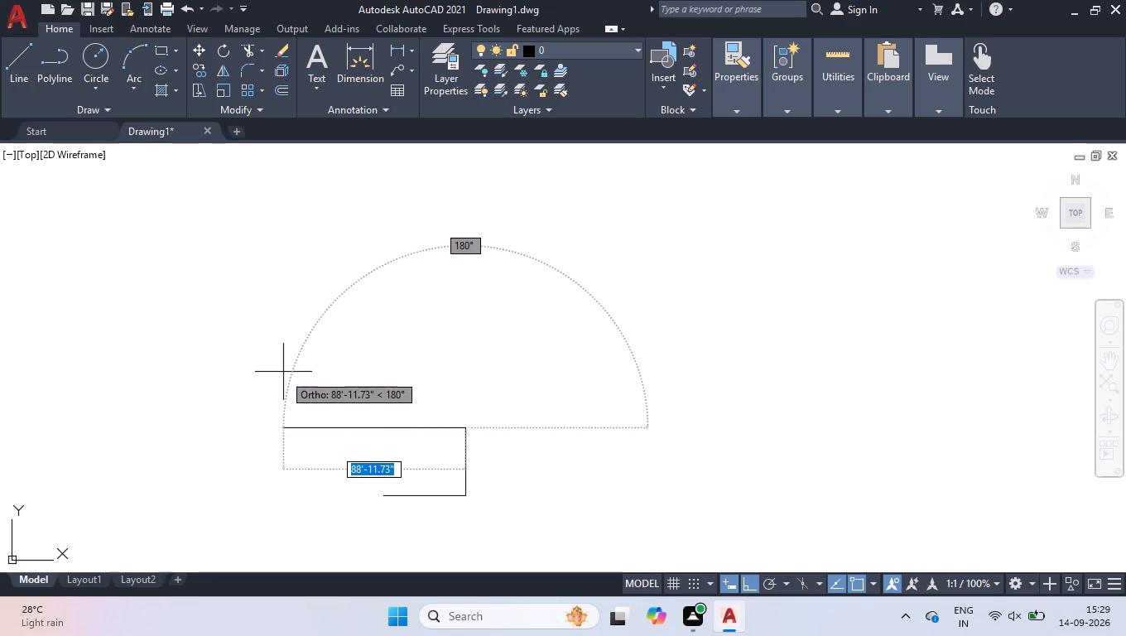
type("40'")
key("Return")
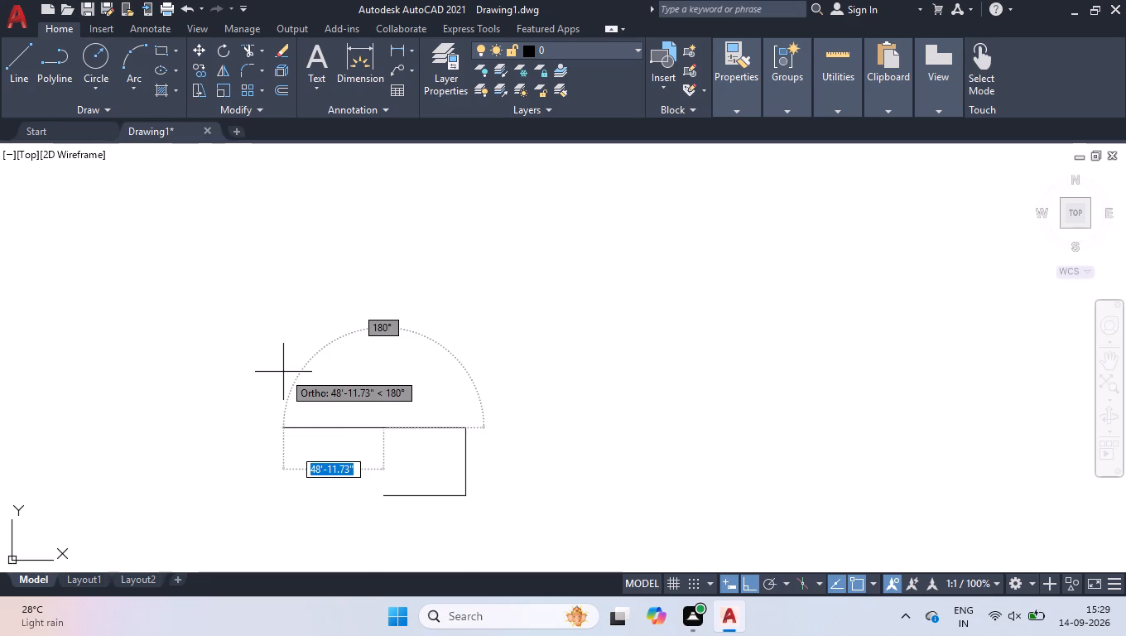
key("c")
key("Return")
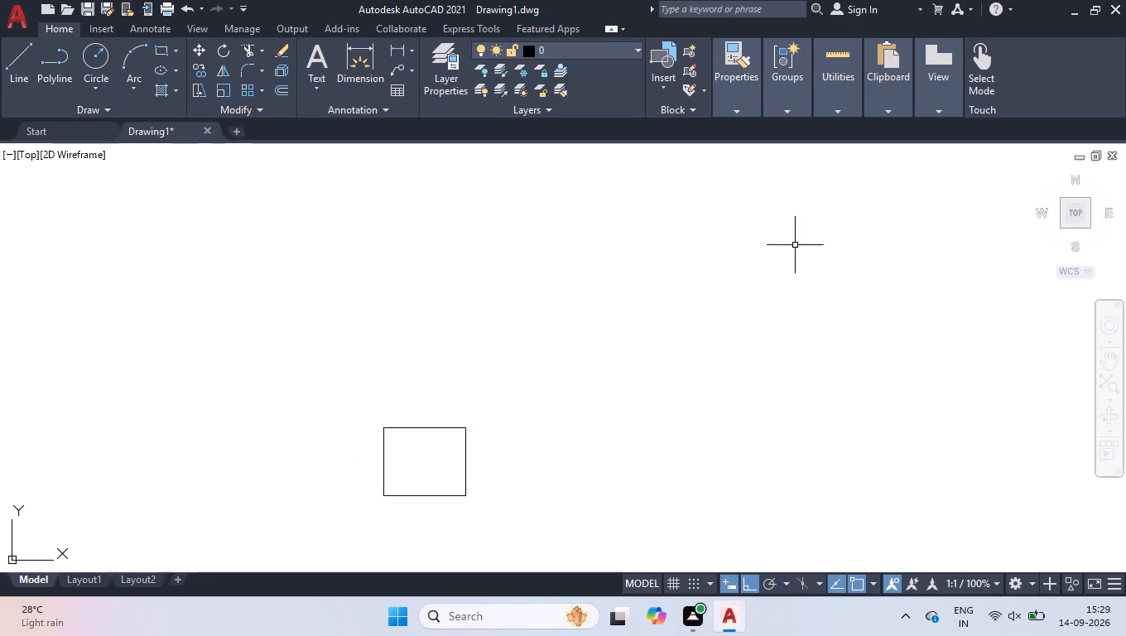
Join the four lines of the rectangular outline into a single polyline.
left_click(1076, 215)
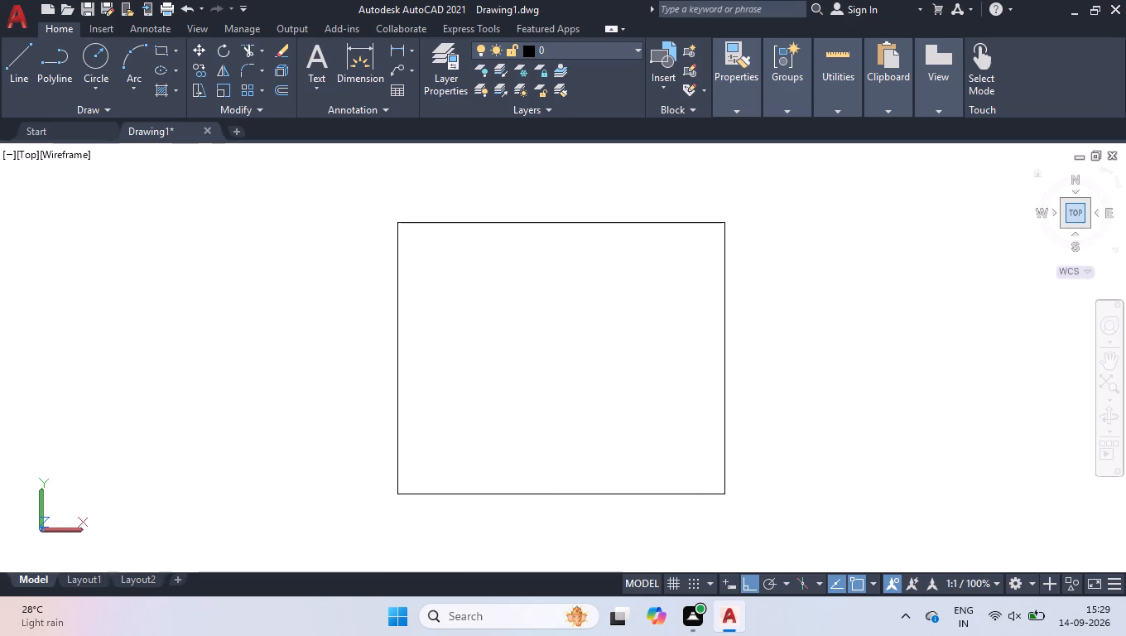
left_click_drag(741, 181, 739, 195)
left_click(344, 516)
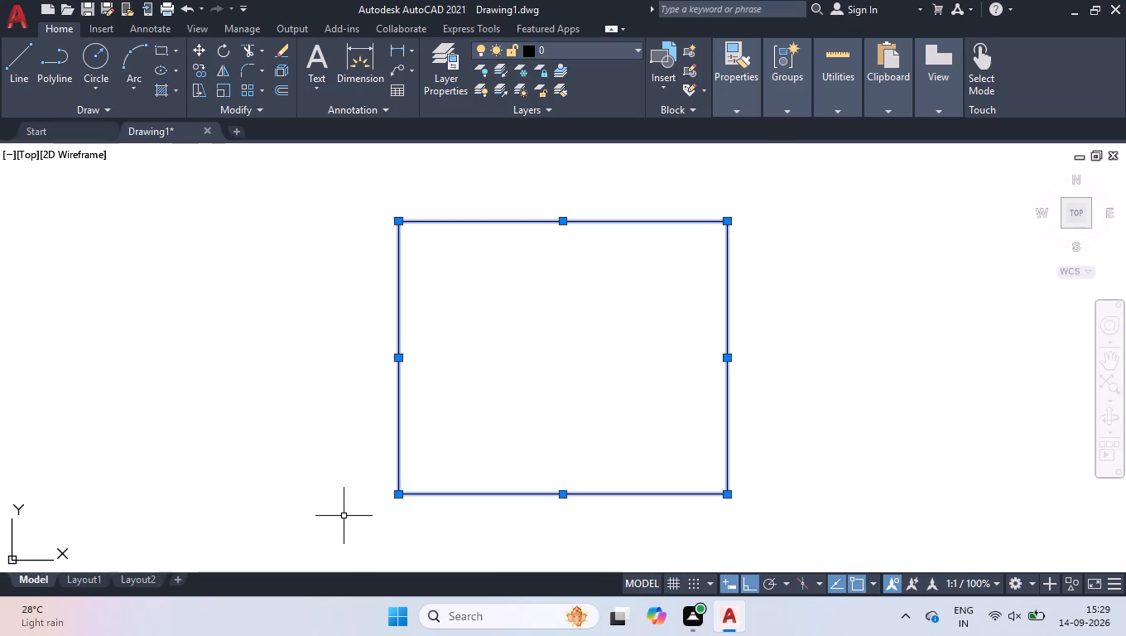
key("j")
key("Return")
Offset the joined outline 9" inward to form the outer wall thickness.
type("off")
key("Return")
key("9")
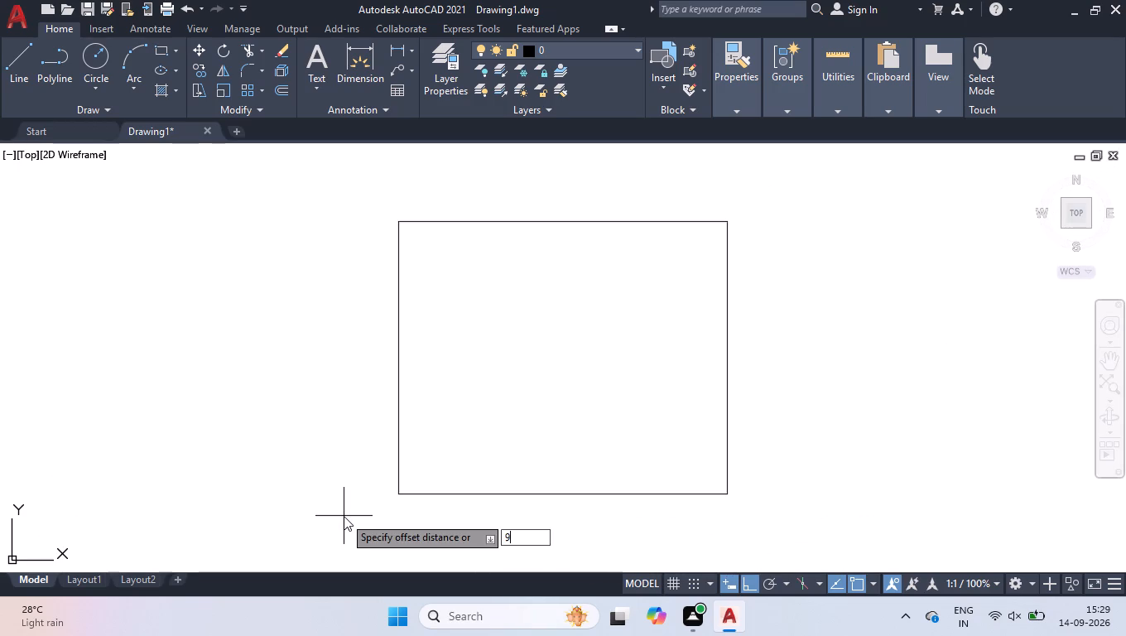
key("Return")
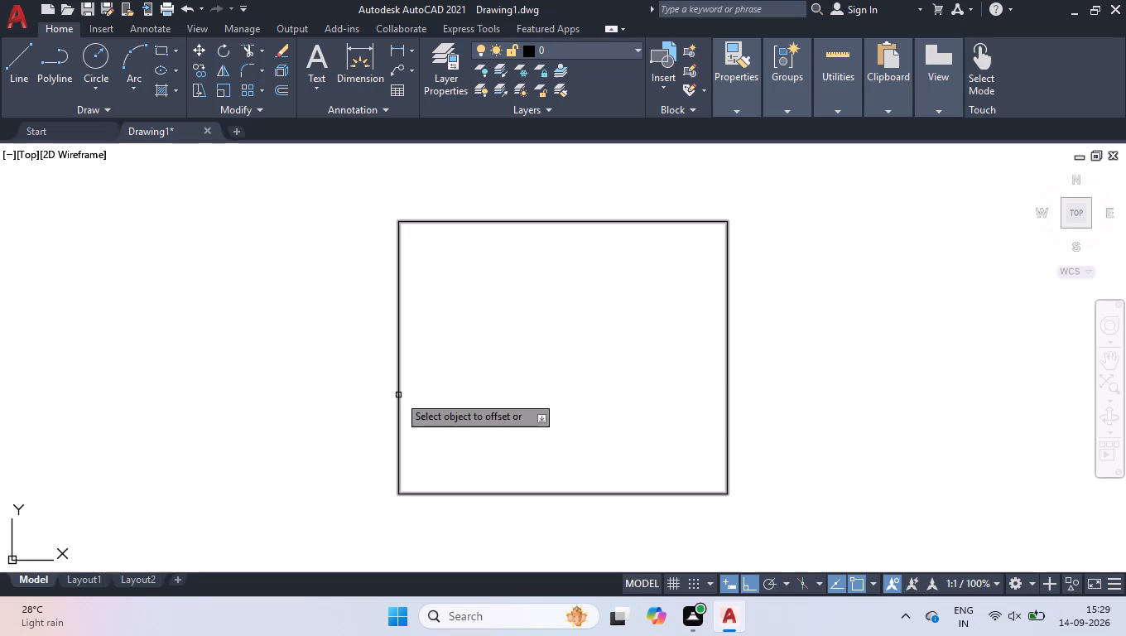
left_click(398, 395)
left_click(585, 397)
key("Return")
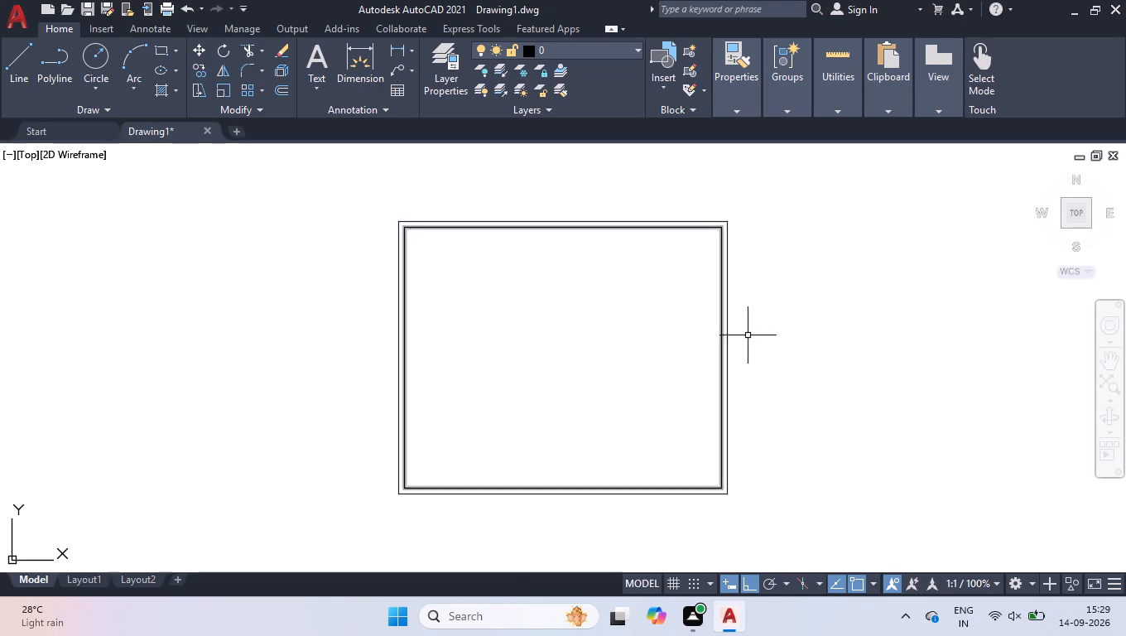
Explode both the outer and inner rectangles into separate lines.
left_click(751, 333)
left_click(669, 365)
type("explof")
key("BackSpace")
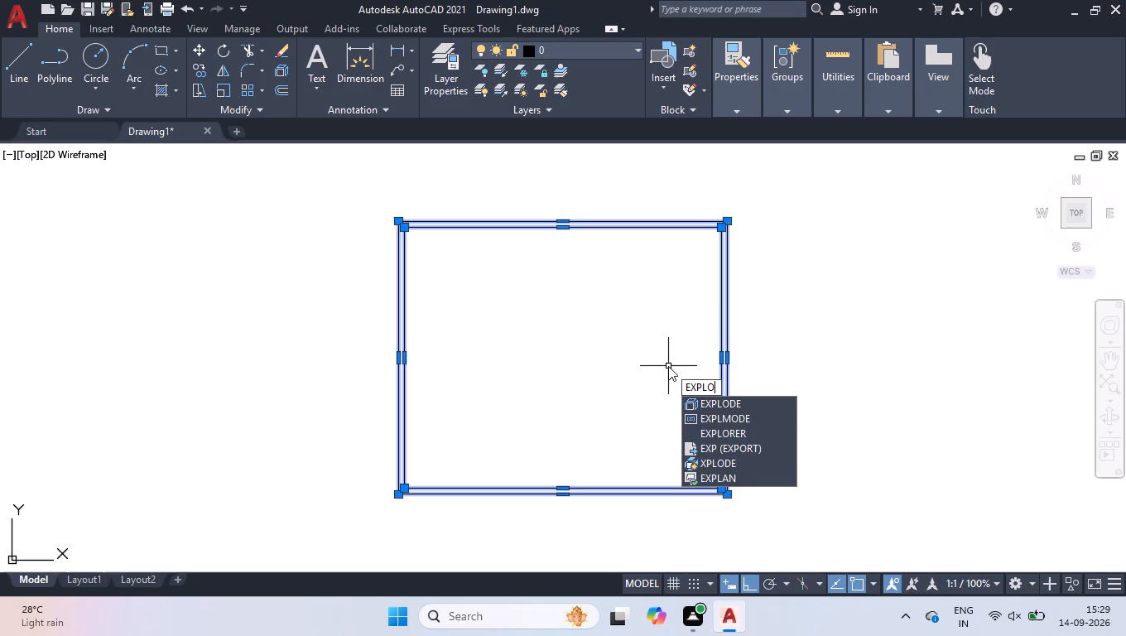
type("de")
key("Return")
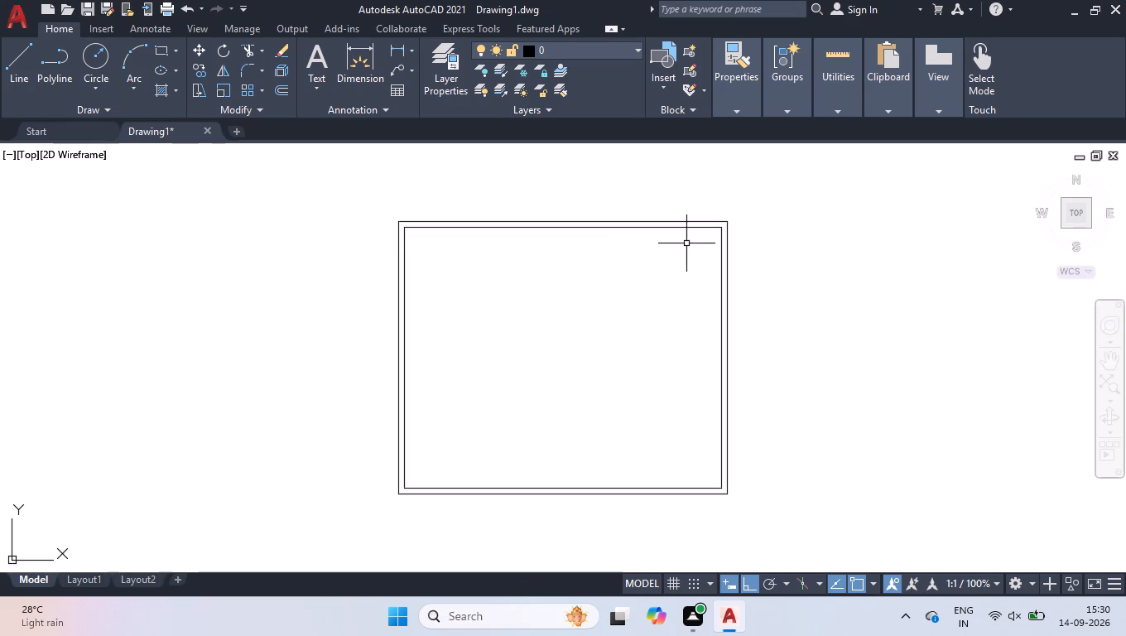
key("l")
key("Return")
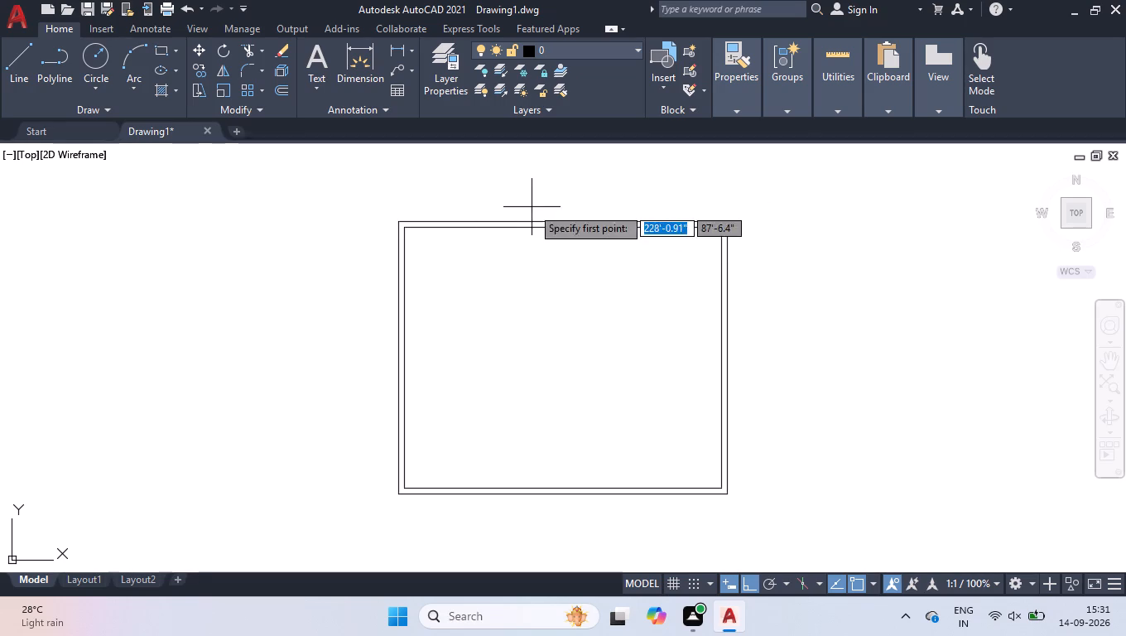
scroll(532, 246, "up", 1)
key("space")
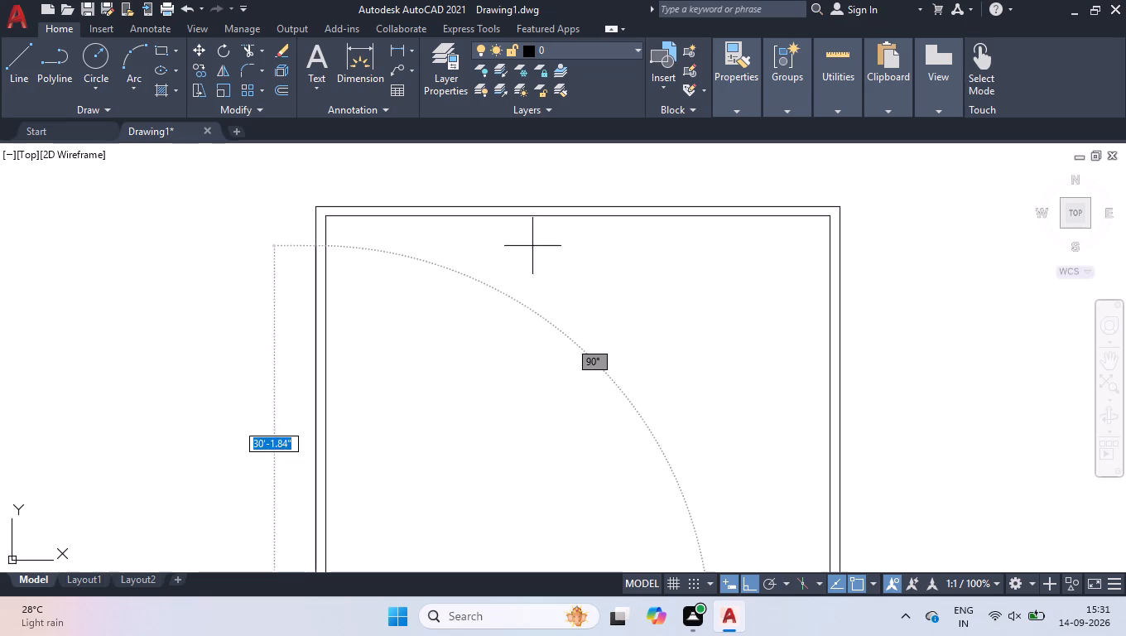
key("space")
Offset the top line of the inner rectangle 12' downward into the plan.
type("off")
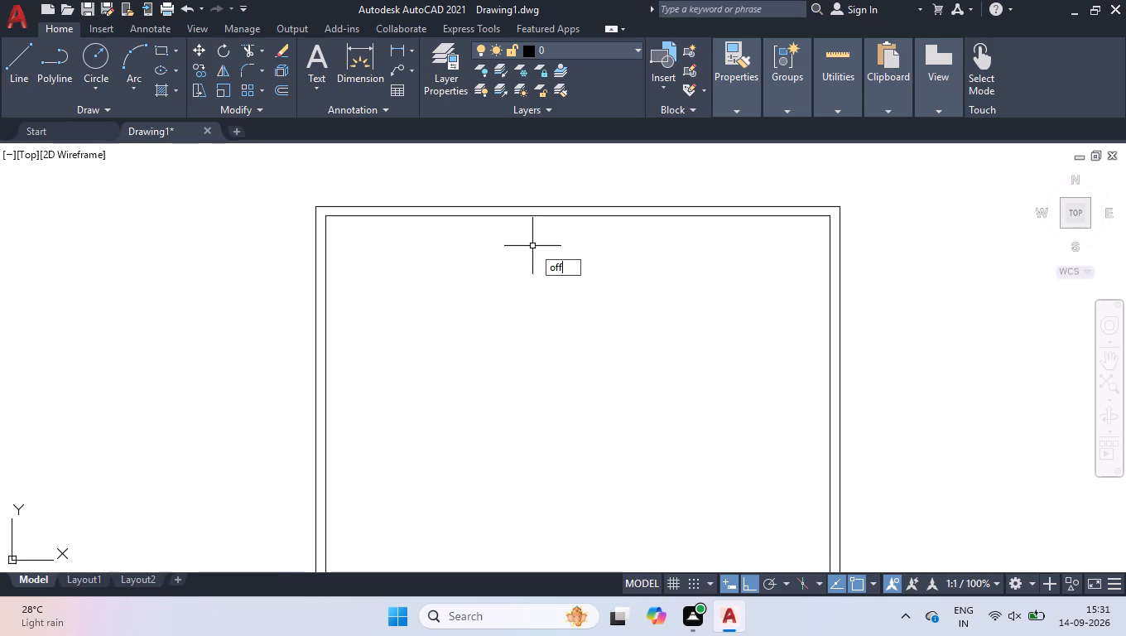
key("Return")
type("12'")
key("Return")
left_click(555, 215)
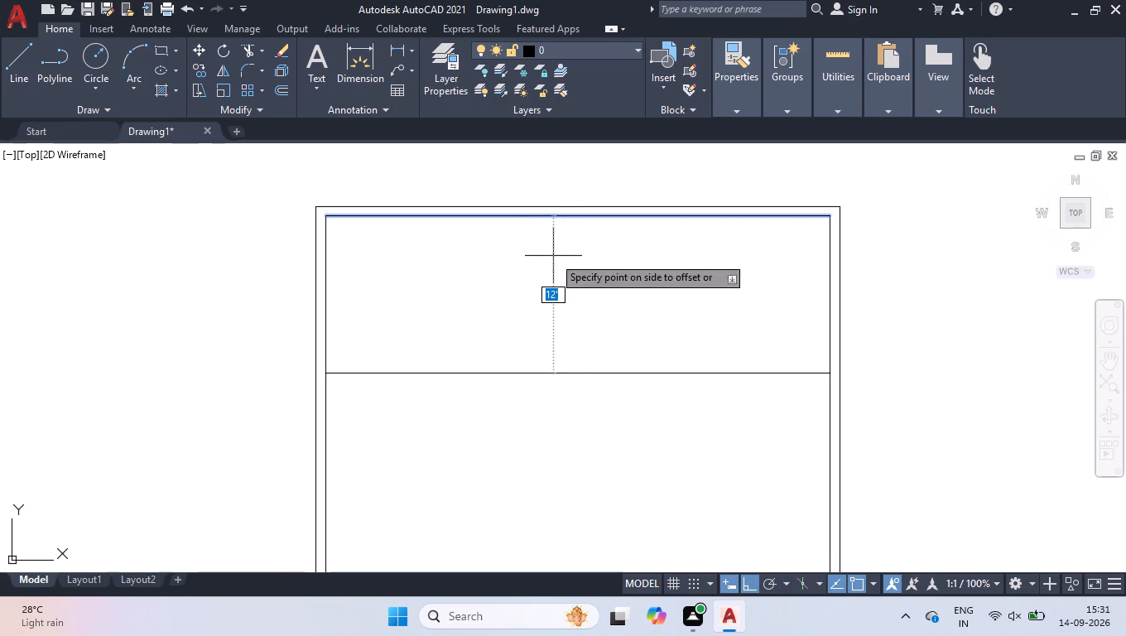
left_click(551, 273)
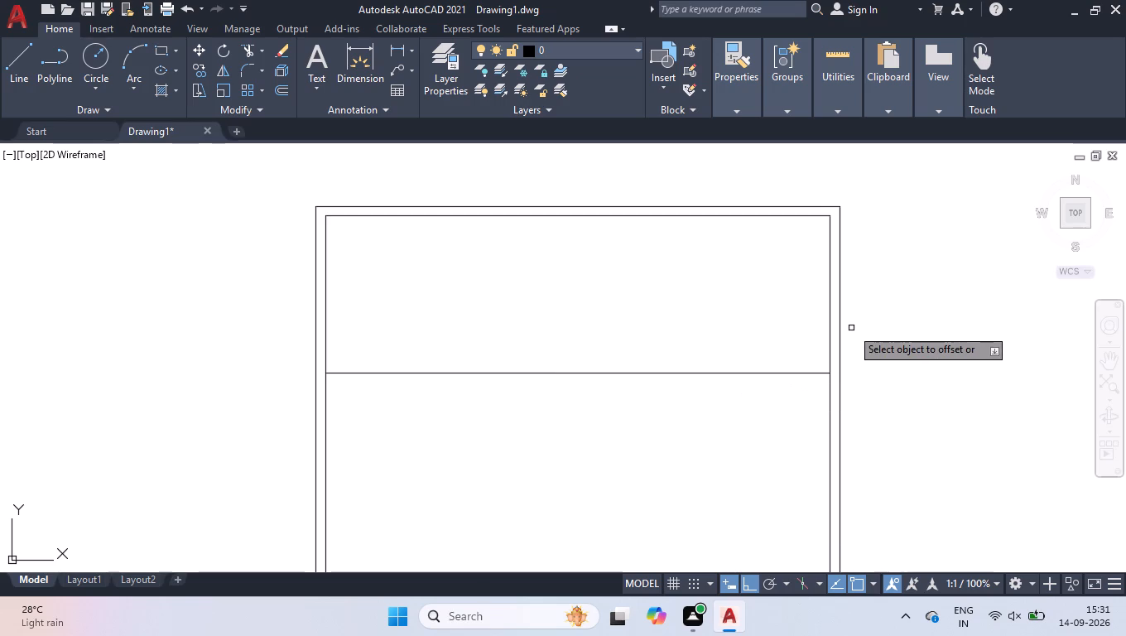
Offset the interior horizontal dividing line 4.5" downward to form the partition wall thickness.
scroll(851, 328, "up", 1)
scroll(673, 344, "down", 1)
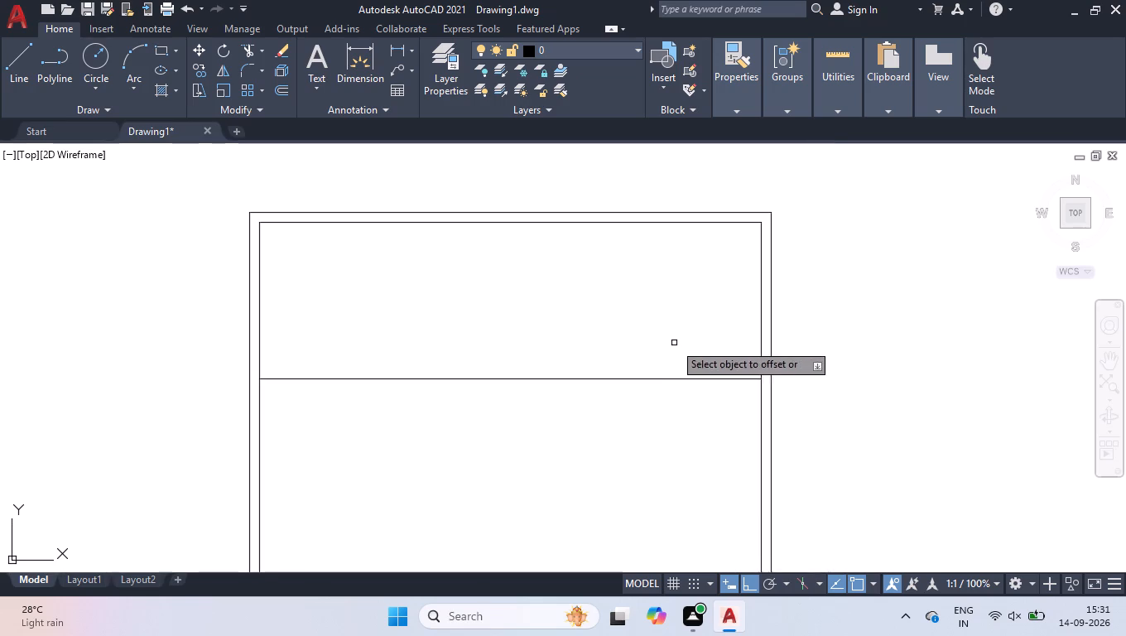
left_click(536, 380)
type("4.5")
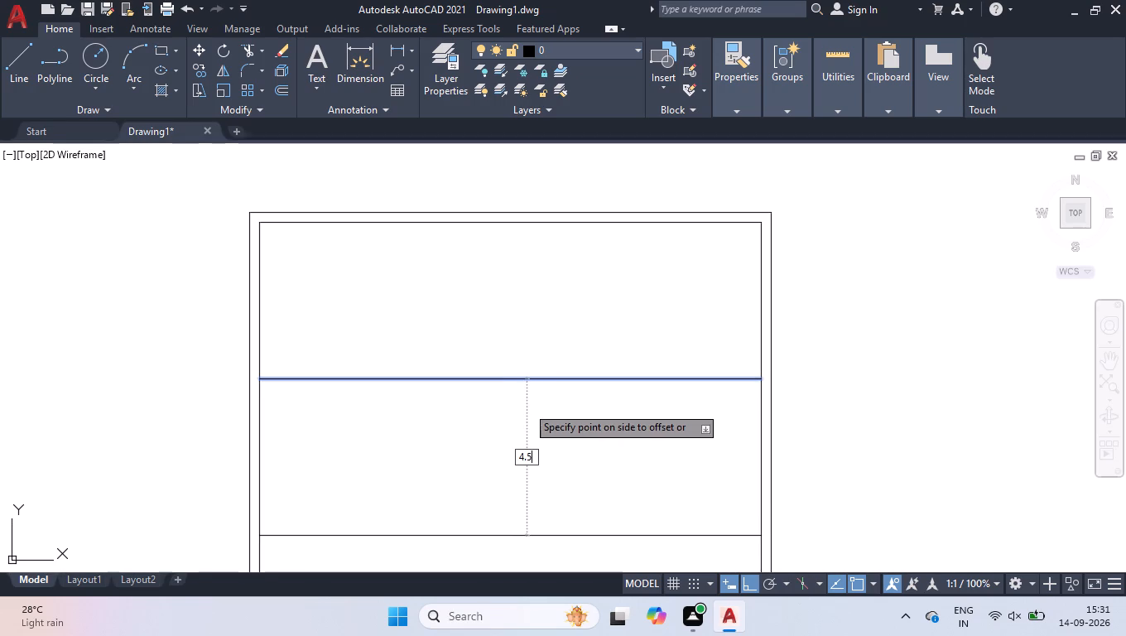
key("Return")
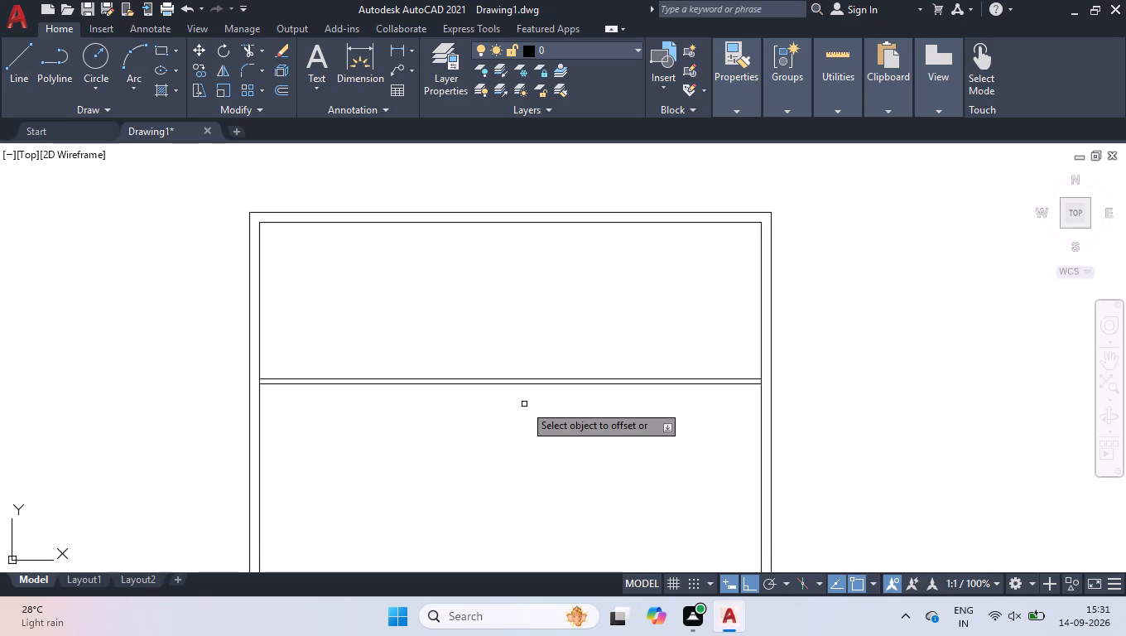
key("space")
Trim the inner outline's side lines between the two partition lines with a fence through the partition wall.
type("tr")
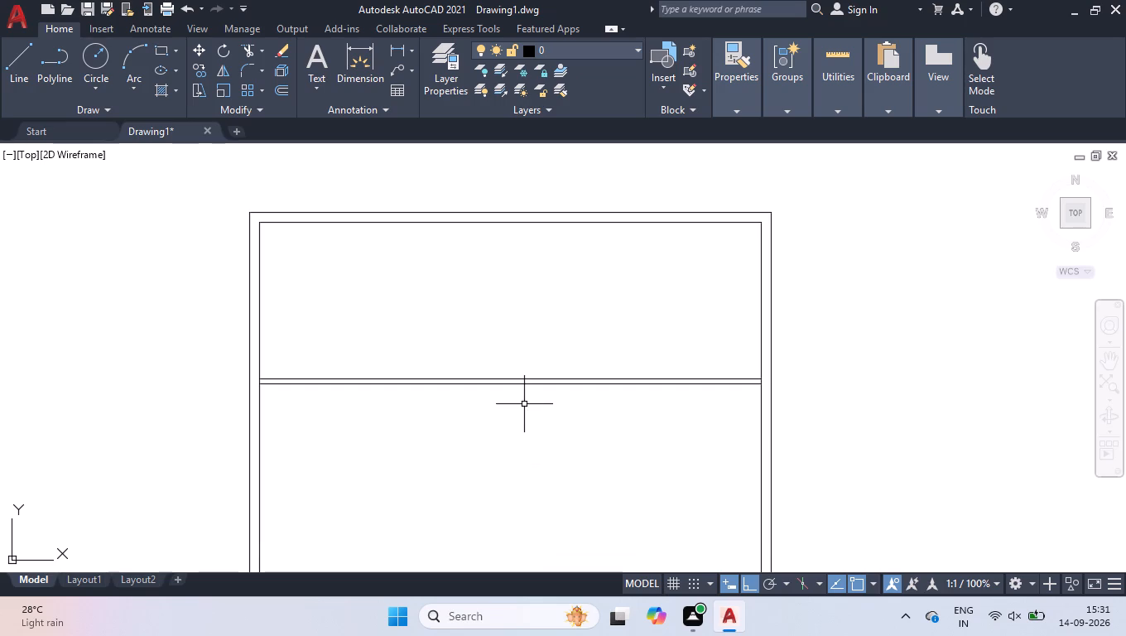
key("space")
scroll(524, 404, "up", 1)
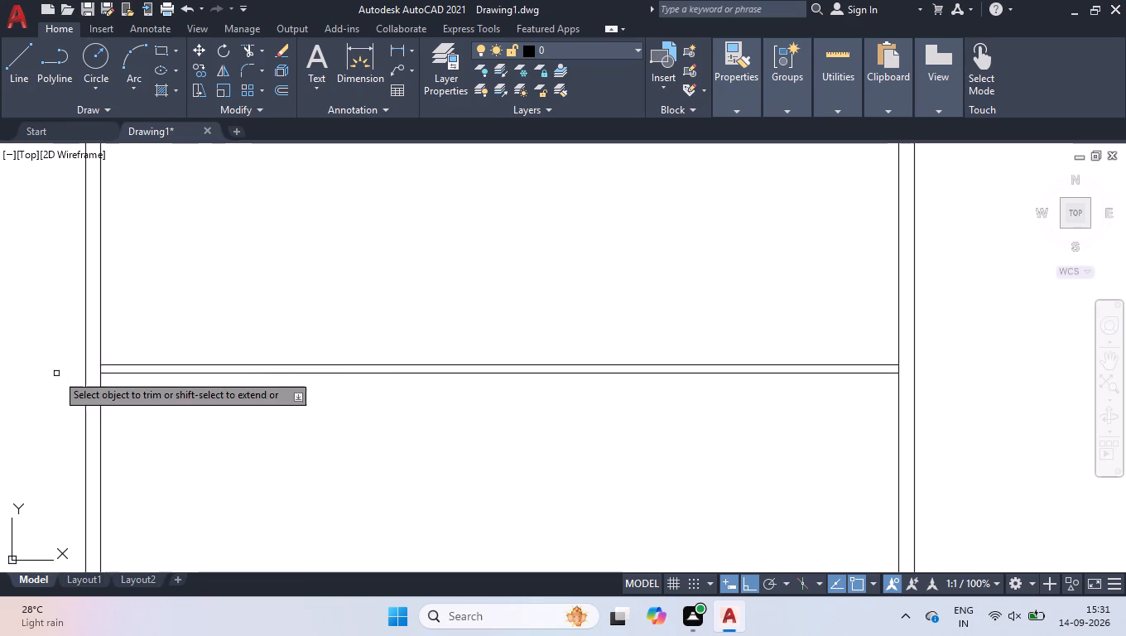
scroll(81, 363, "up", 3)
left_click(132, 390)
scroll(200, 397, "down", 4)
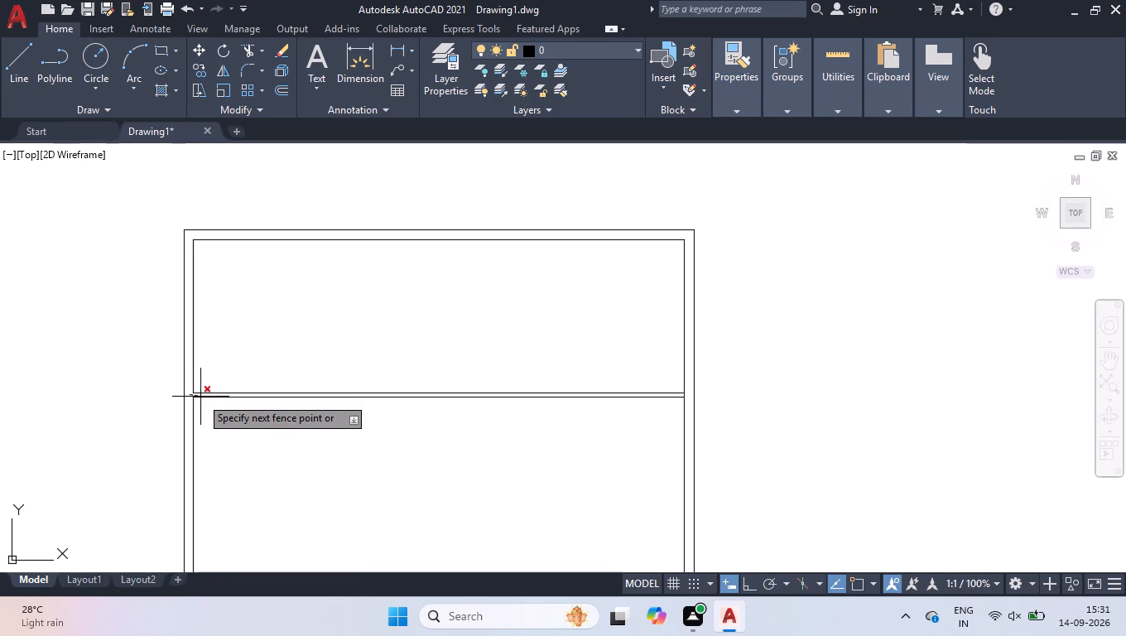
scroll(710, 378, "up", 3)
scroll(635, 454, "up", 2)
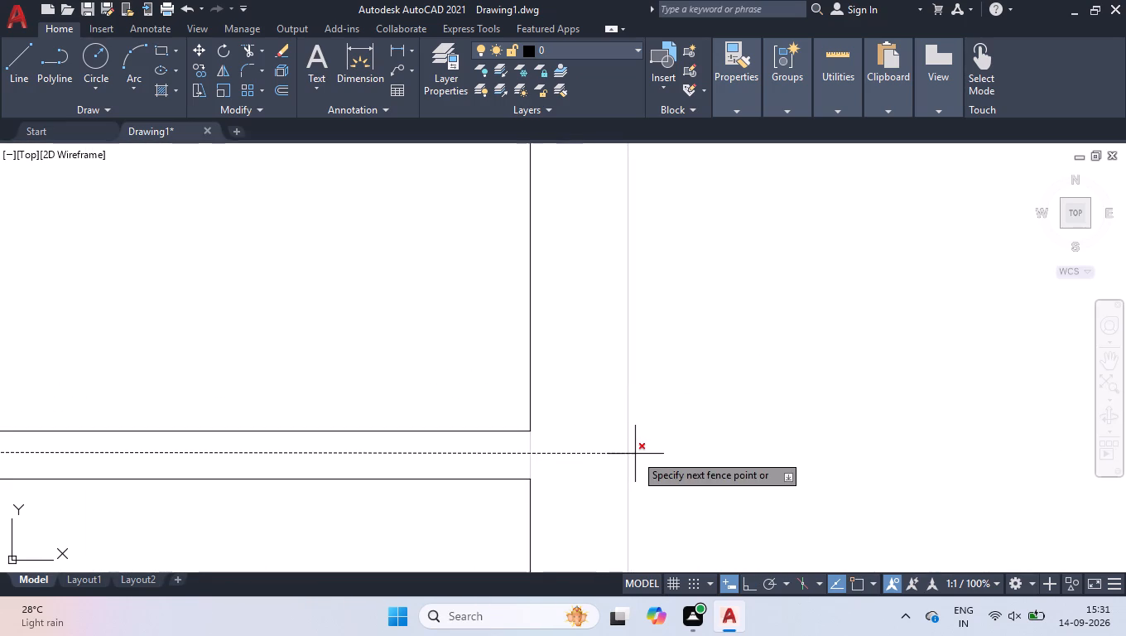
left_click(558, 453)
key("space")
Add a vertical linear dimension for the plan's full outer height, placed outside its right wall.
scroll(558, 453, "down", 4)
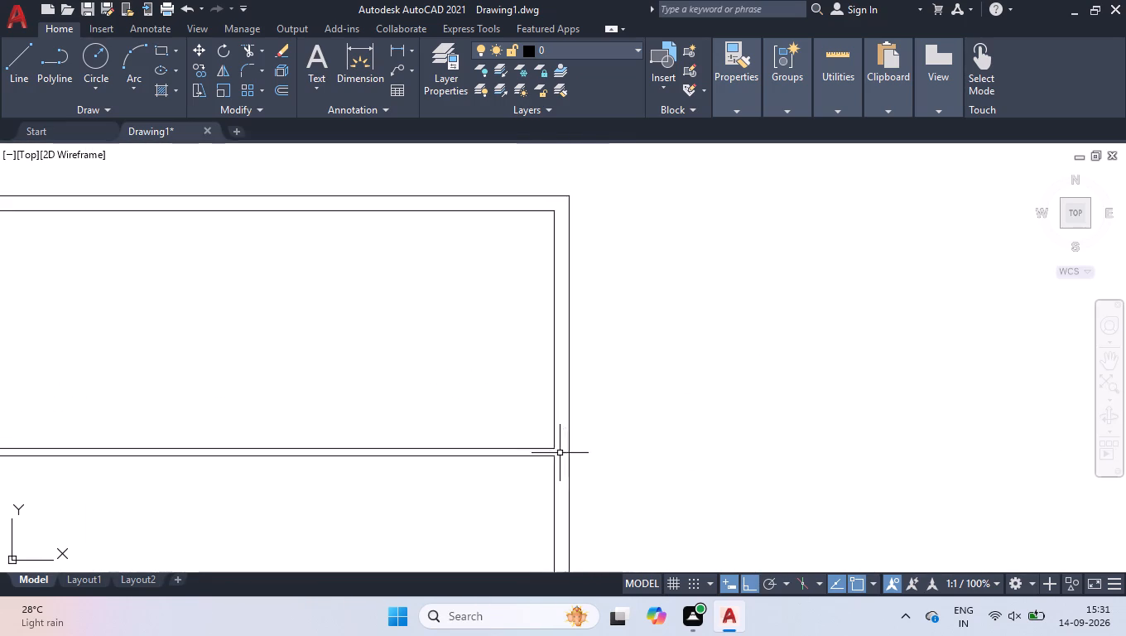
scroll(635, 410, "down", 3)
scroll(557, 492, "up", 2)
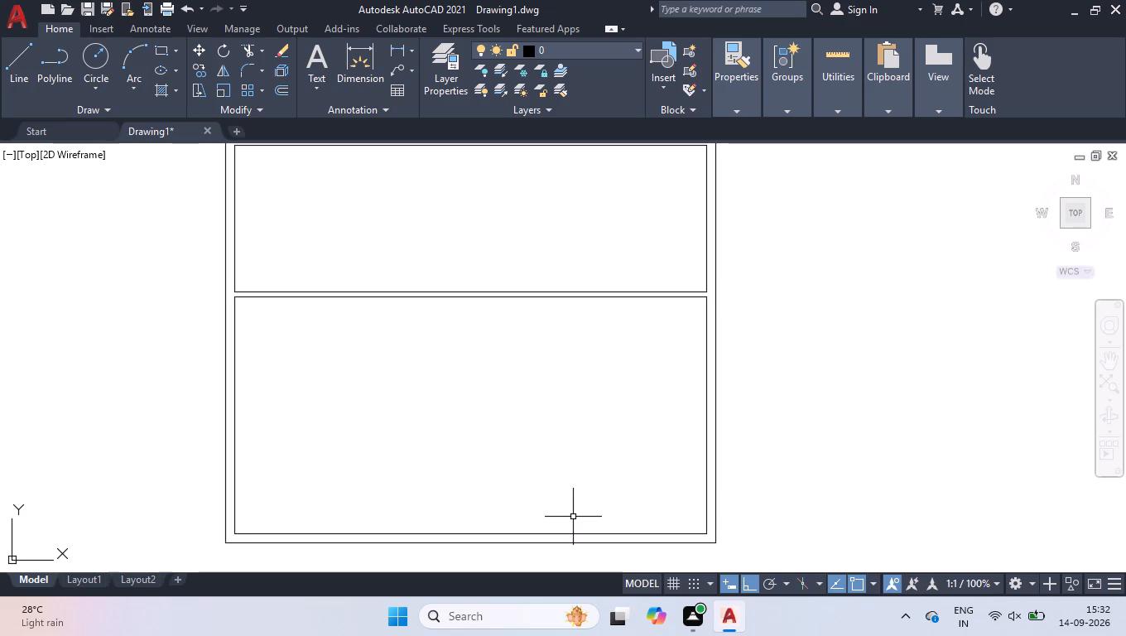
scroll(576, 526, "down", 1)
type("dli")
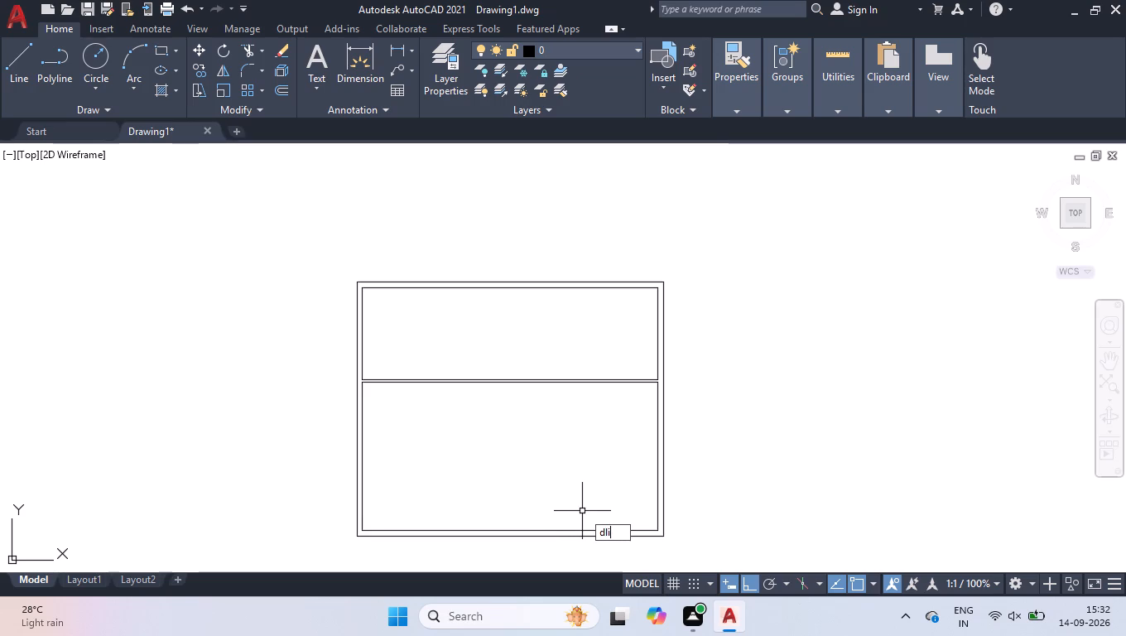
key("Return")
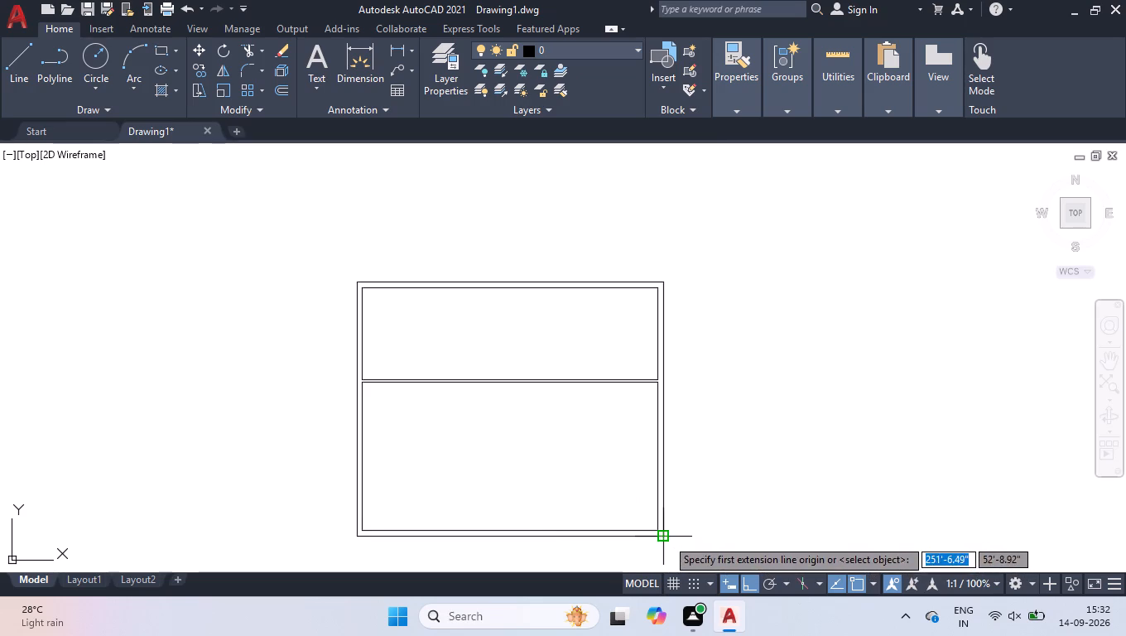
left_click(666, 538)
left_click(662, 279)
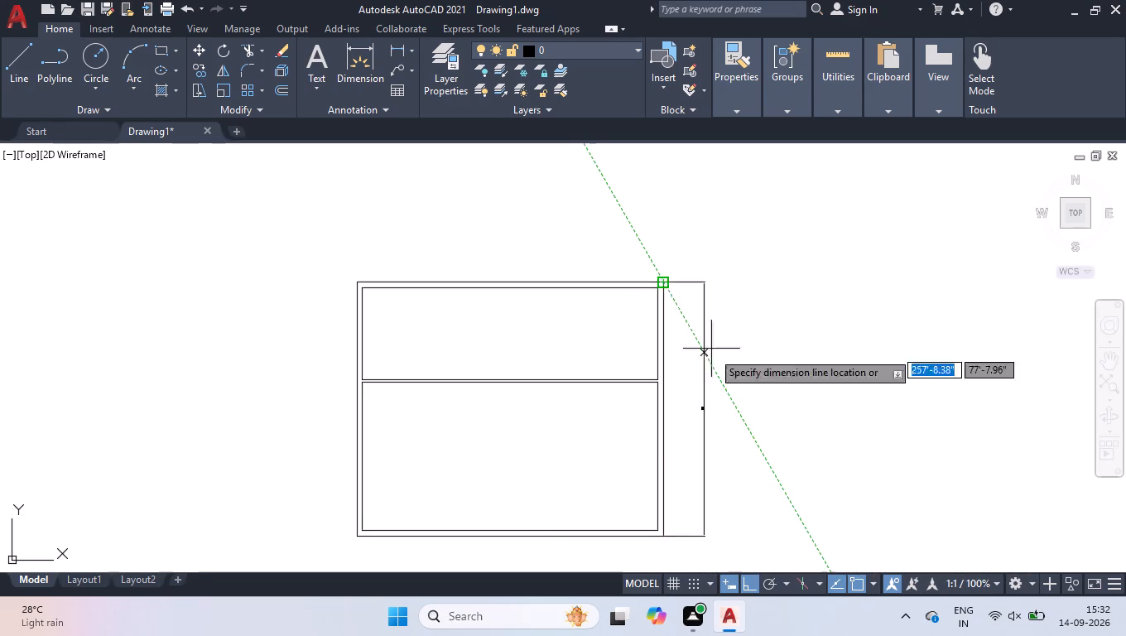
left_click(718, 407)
Modify the ISO-25 dimension style's primary units to Engineering format with 0'-0.00" precision.
scroll(714, 408, "up", 8)
scroll(646, 360, "down", 1)
key("d")
key("Return")
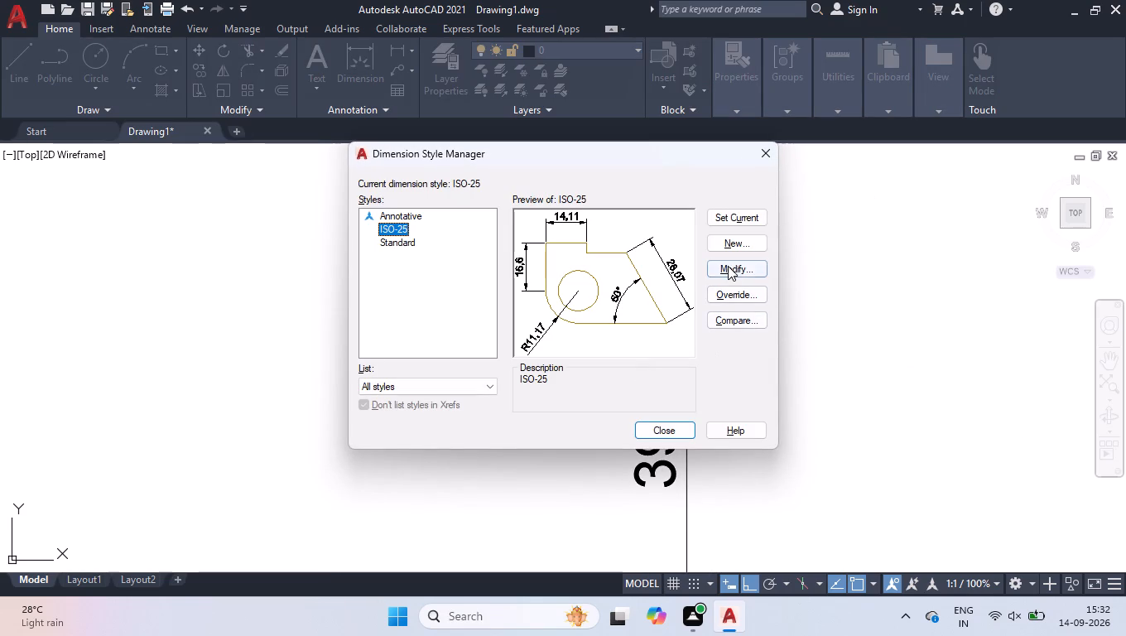
left_click(728, 265)
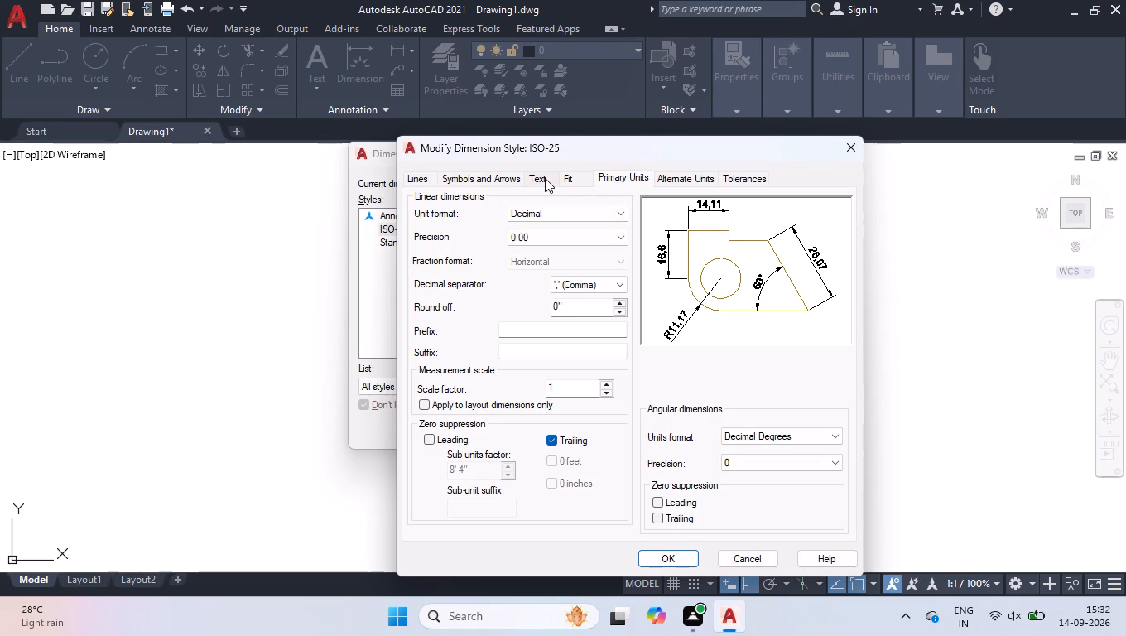
left_click(555, 219)
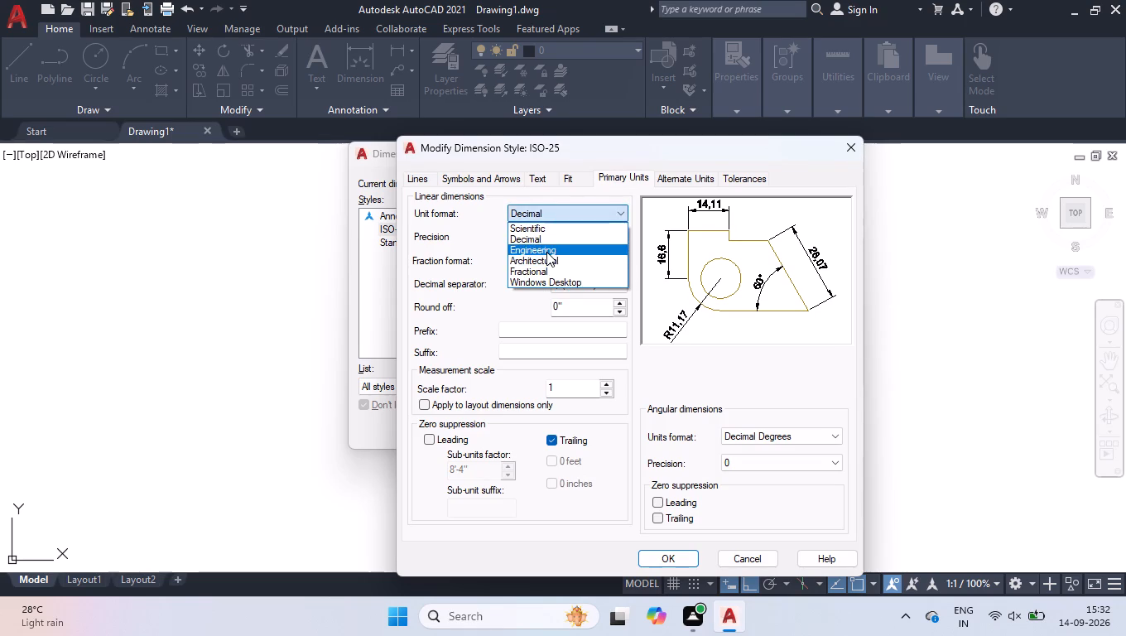
left_click(546, 252)
left_click(541, 244)
left_click(531, 271)
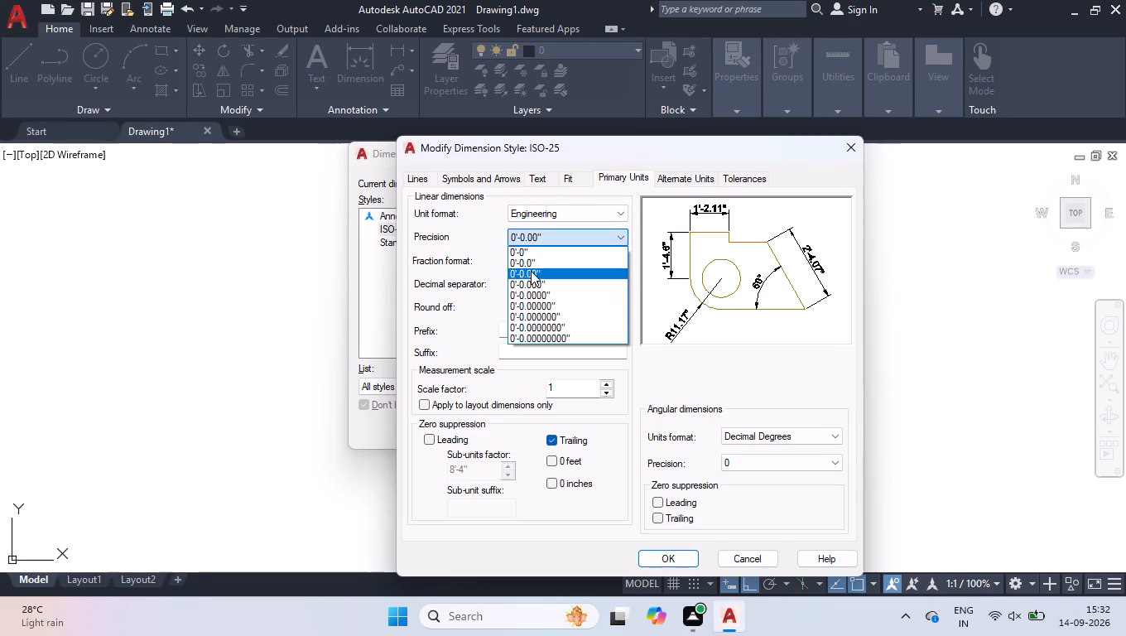
left_click(664, 552)
left_click(659, 428)
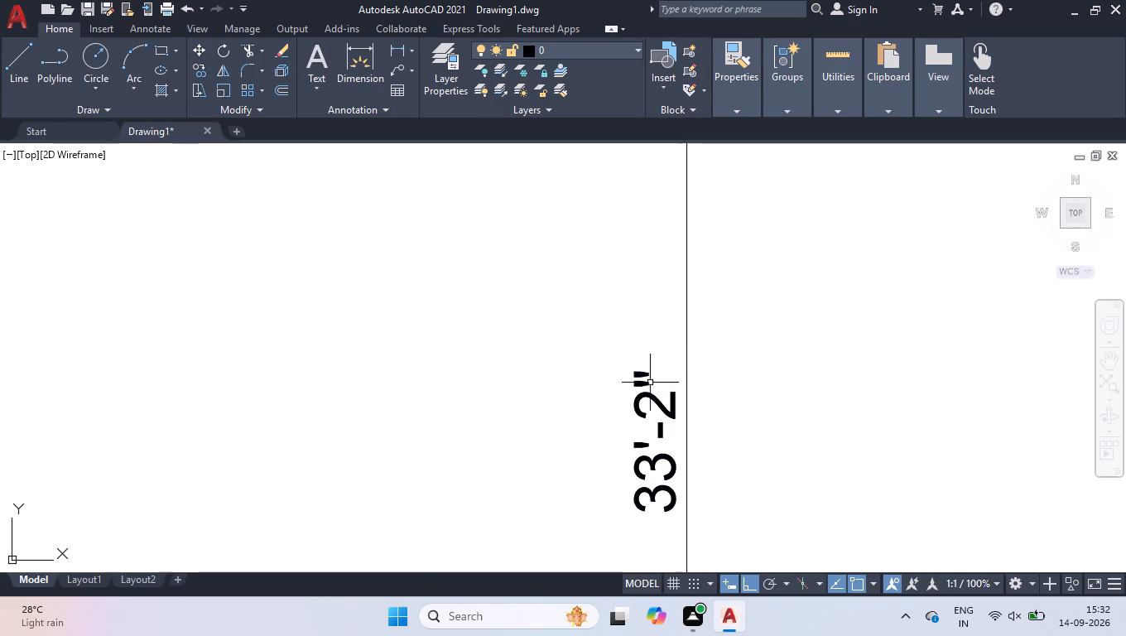
Erase the entire floor plan together with its height dimension.
left_click_drag(792, 271, 748, 325)
left_click(609, 429)
scroll(661, 390, "down", 4)
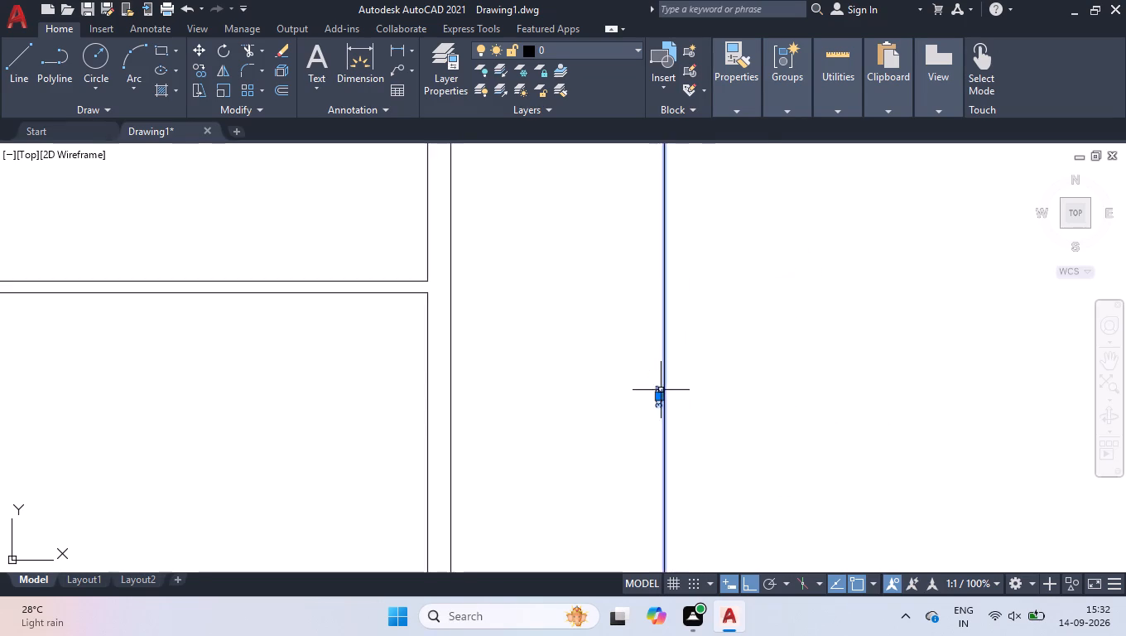
scroll(682, 296, "down", 3)
left_click(694, 147)
left_click(152, 532)
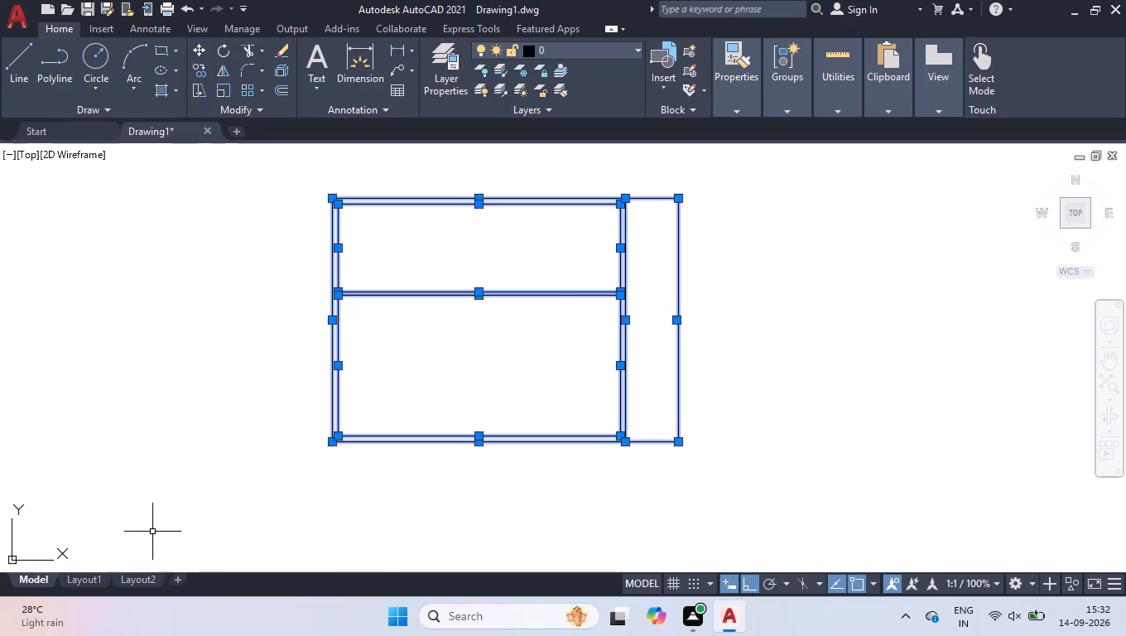
key("Delete")
Begin a horizontal line from a freely picked start point in the empty drawing area.
key("l")
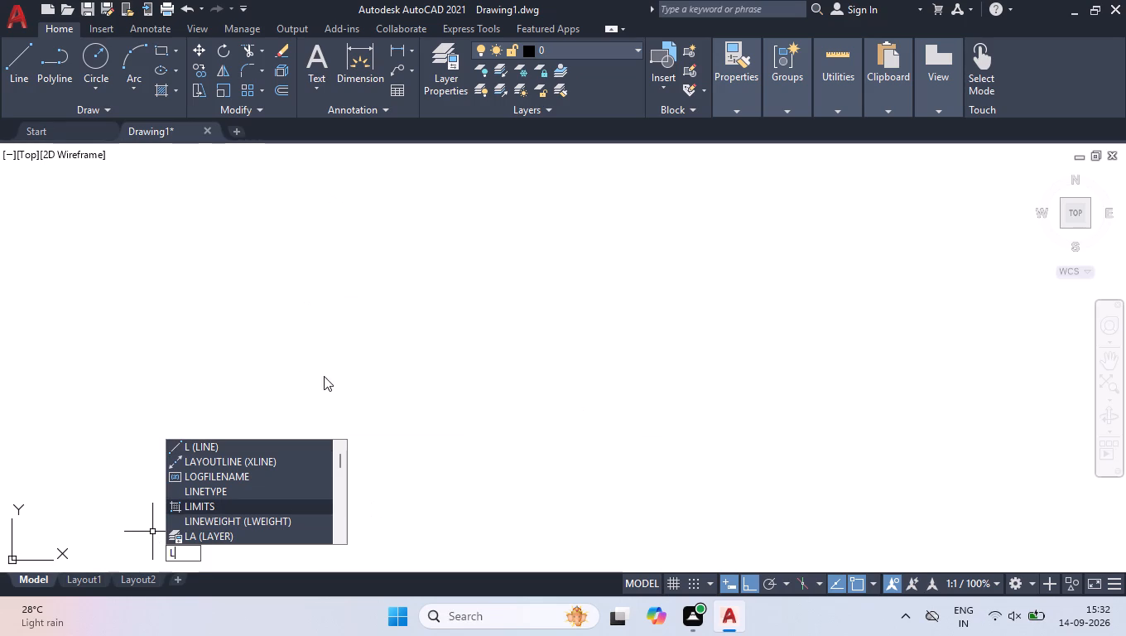
key("Return")
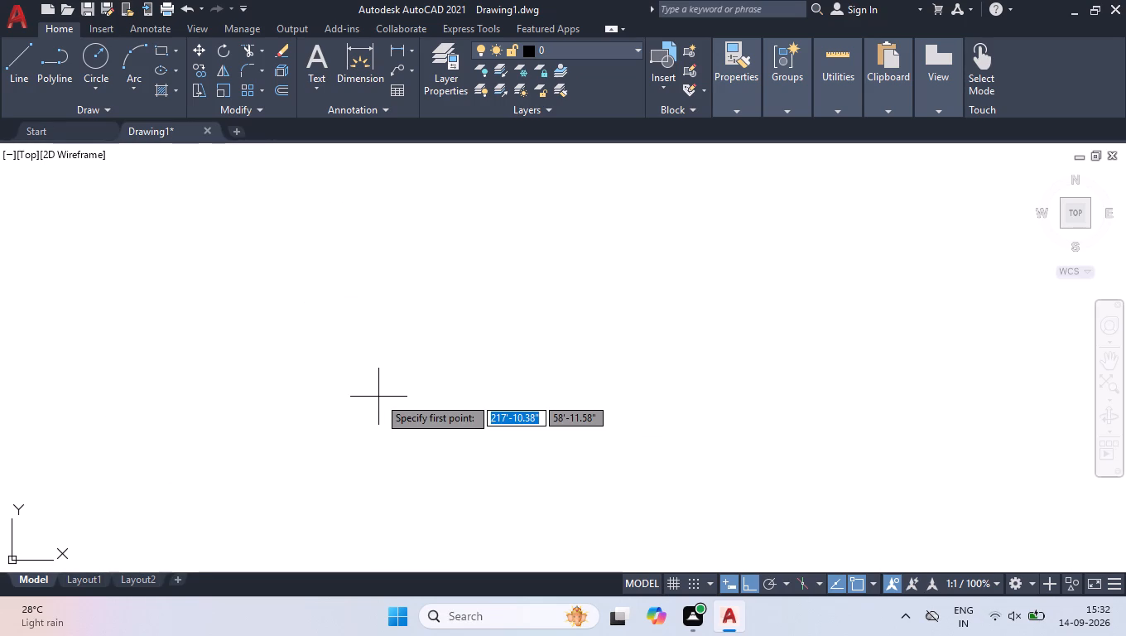
left_click(387, 506)
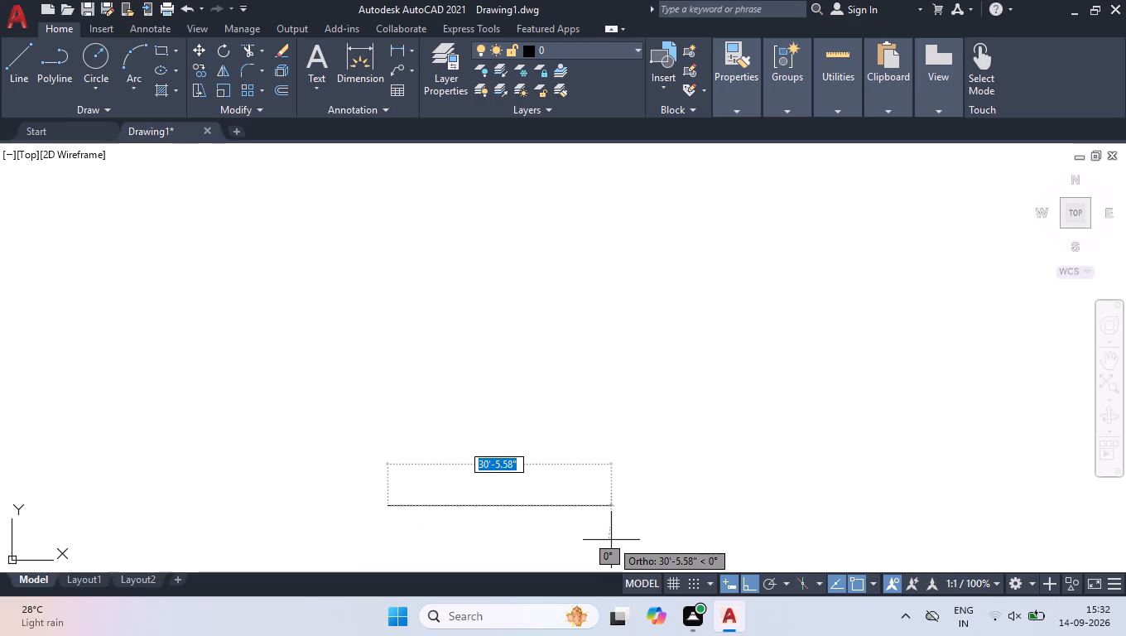
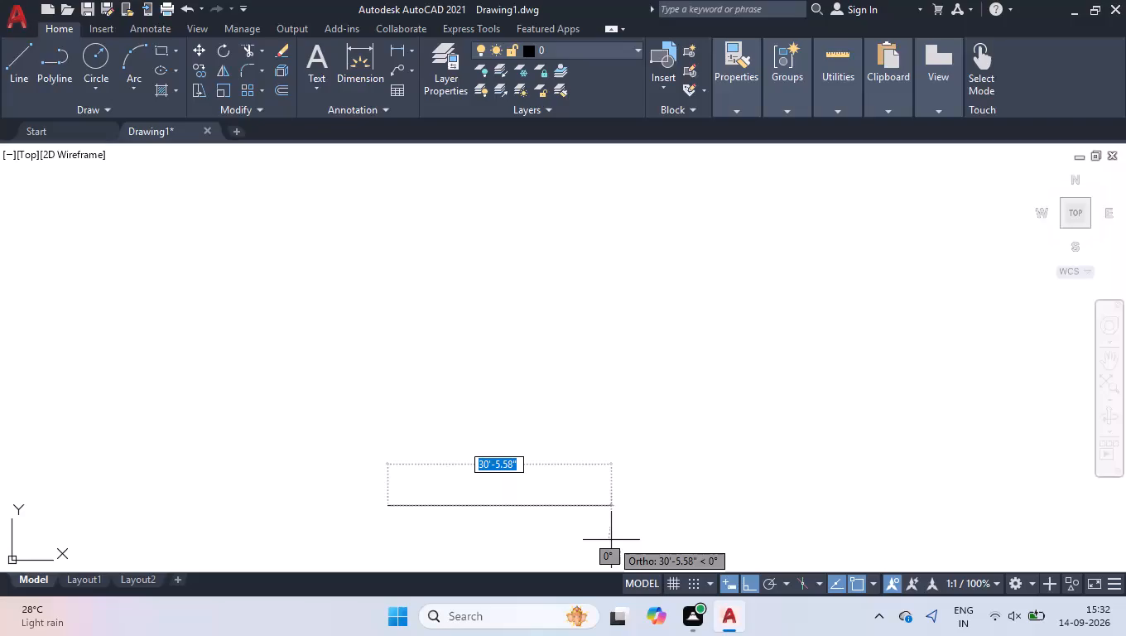
Draw the closed outer wall outline as a rectangle 40' wide and 47' high.
type("40'")
key("Return")
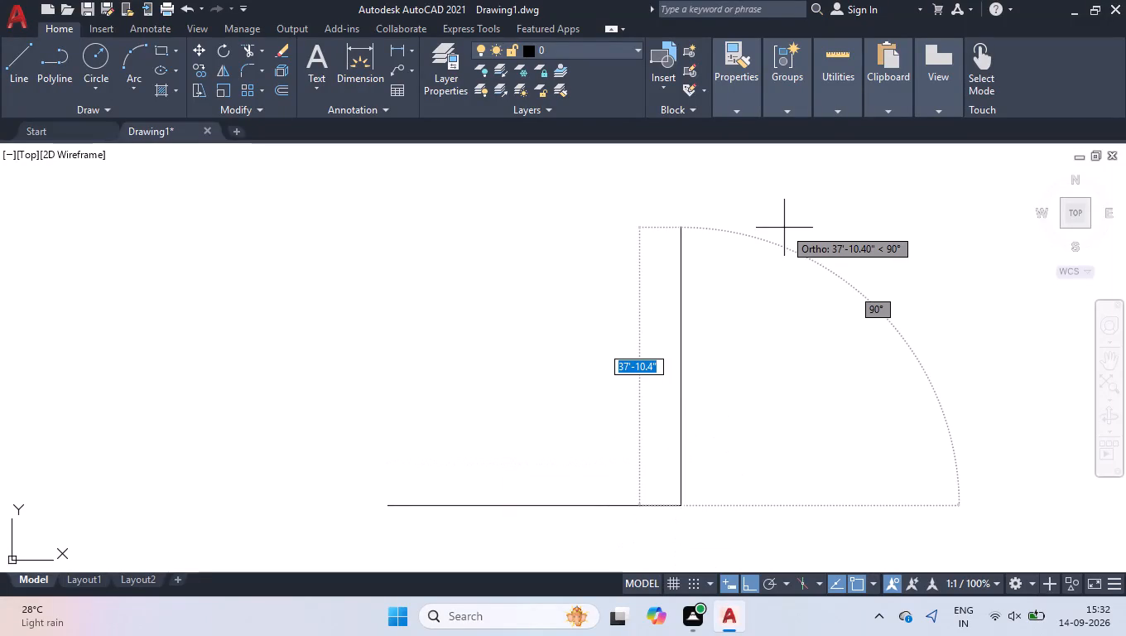
type("47'")
key("Return")
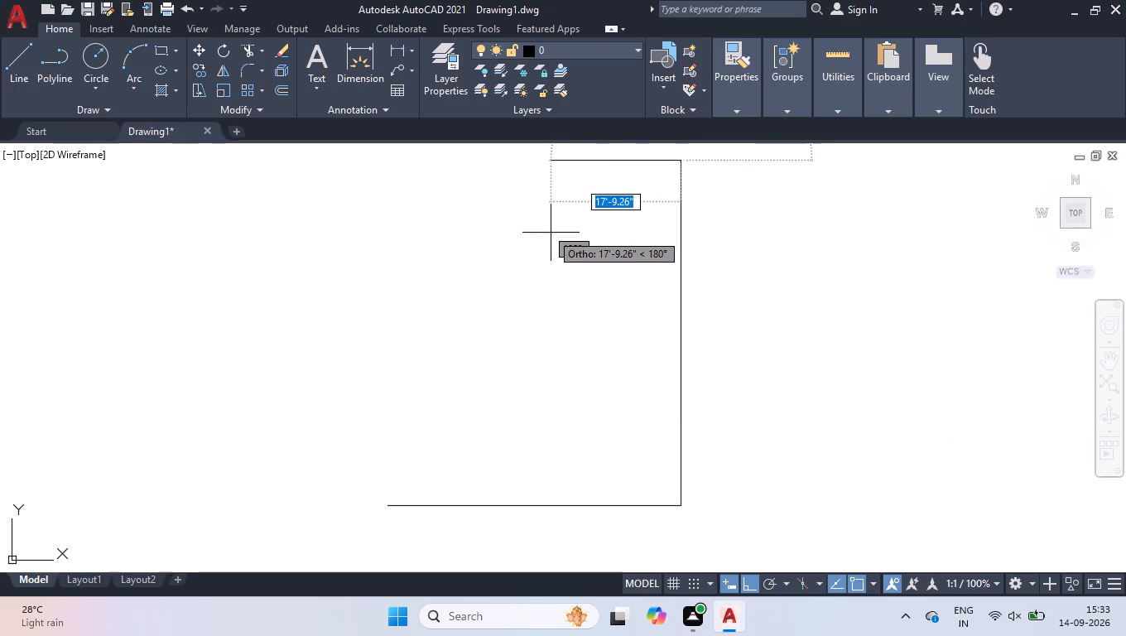
type("40'")
key("Return")
key("c")
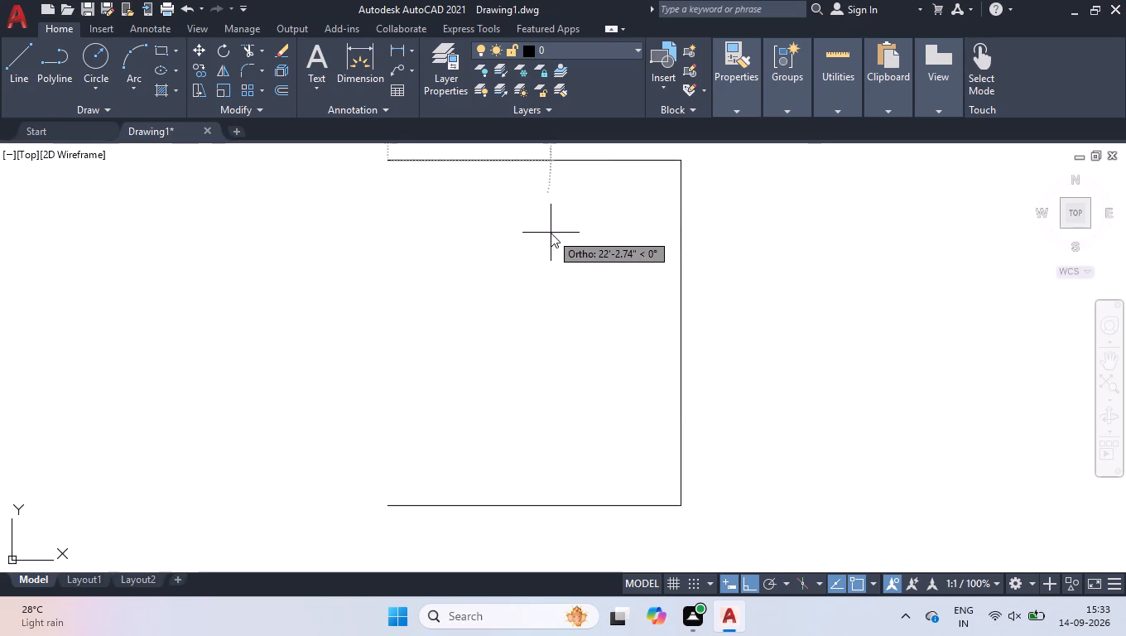
key("Return")
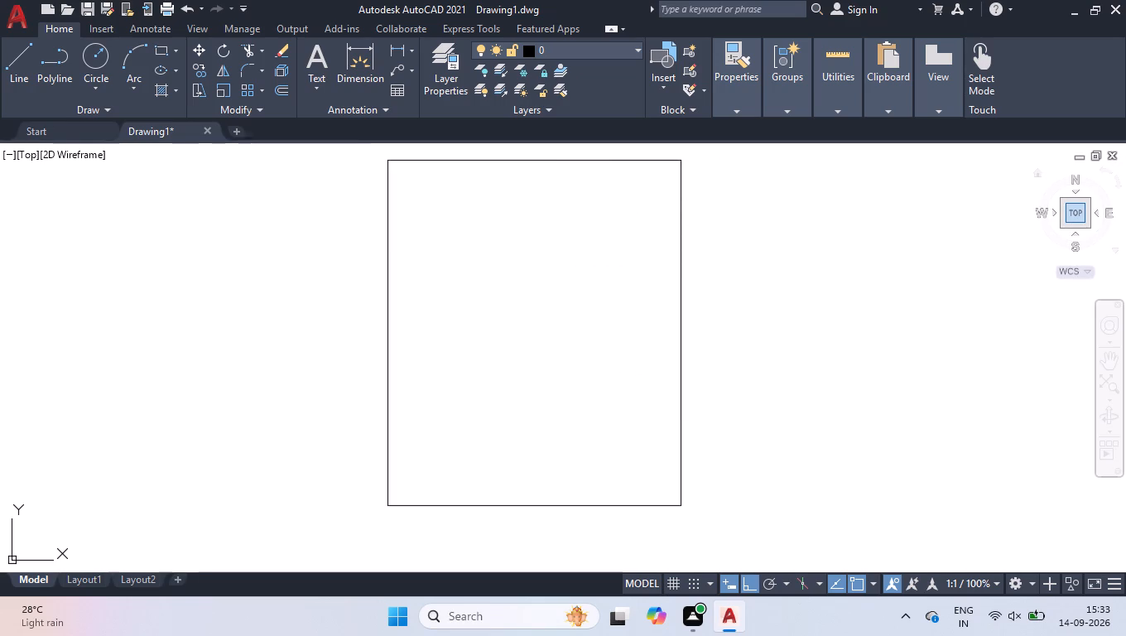
Join the four outer wall lines into a single object.
left_click(1083, 219)
left_click(735, 172)
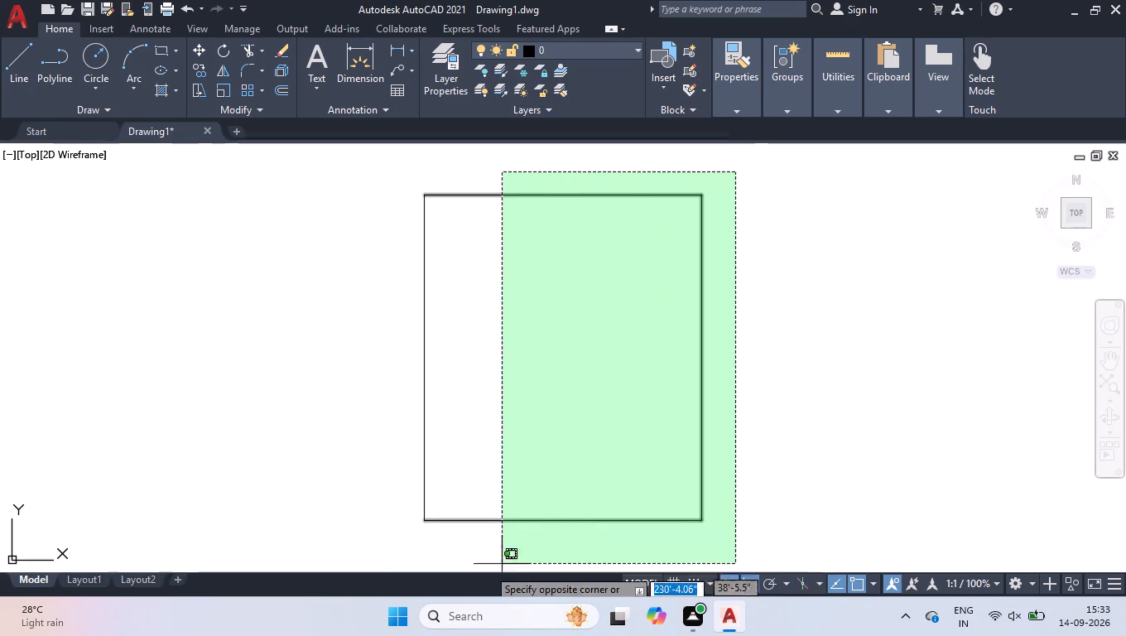
left_click(387, 547)
key("j")
key("Return")
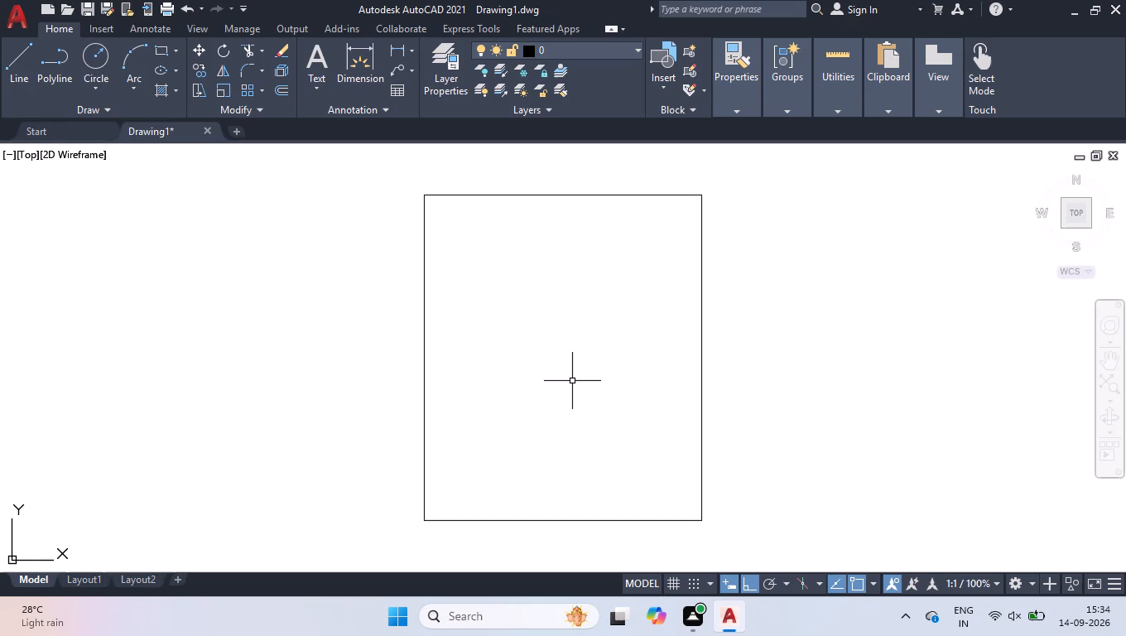
Draw a room in the outline's lower-right corner with lines 13'10" up, 12'6" left, and perpendicular down to the bottom wall.
key("l")
key("Return")
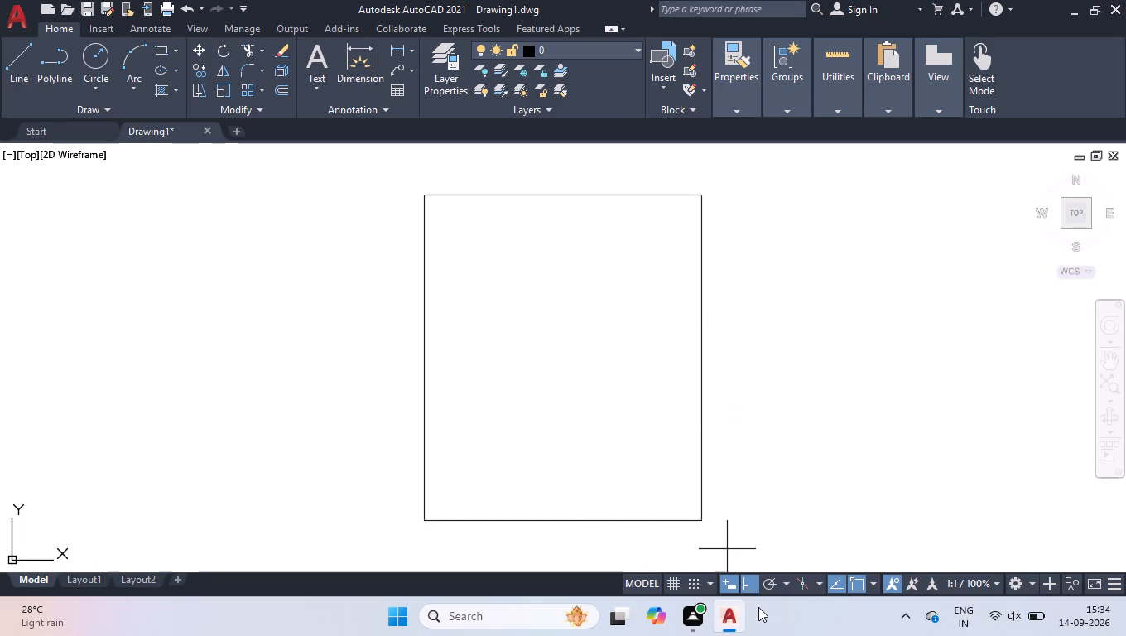
left_click(704, 520)
type("13'10")
key("Return")
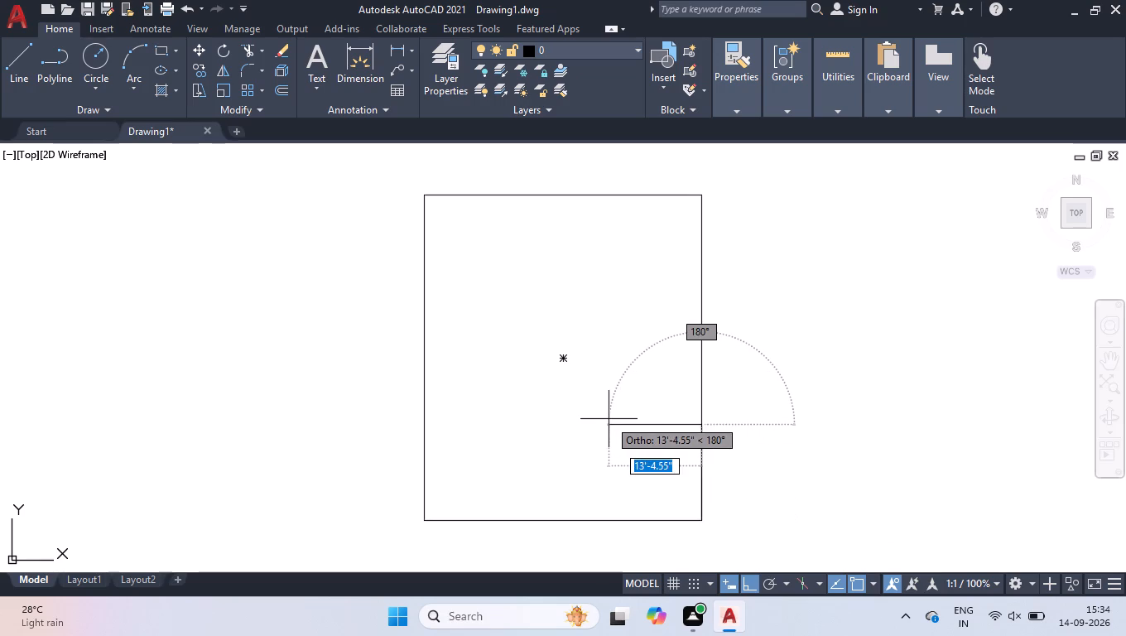
type("12'6")
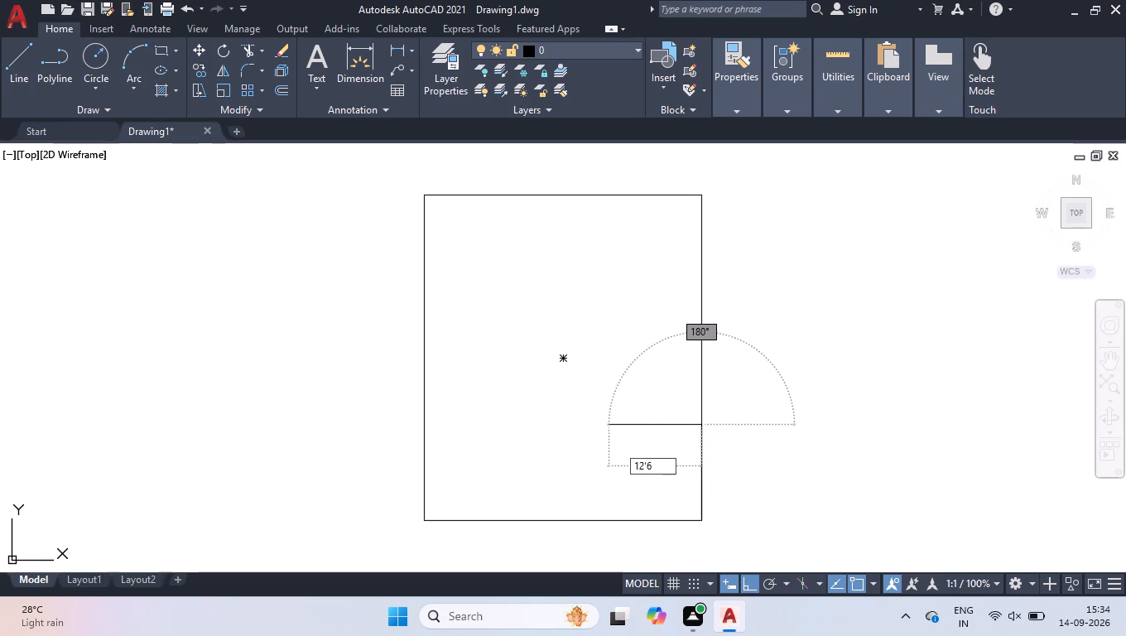
key("Return")
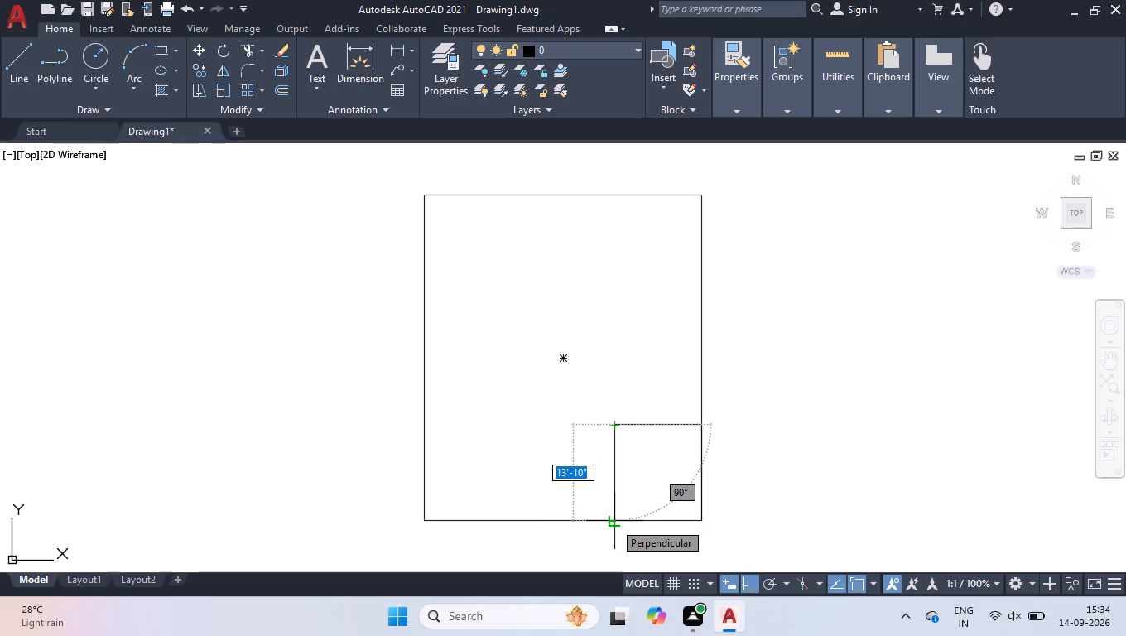
left_click(614, 522)
key("space")
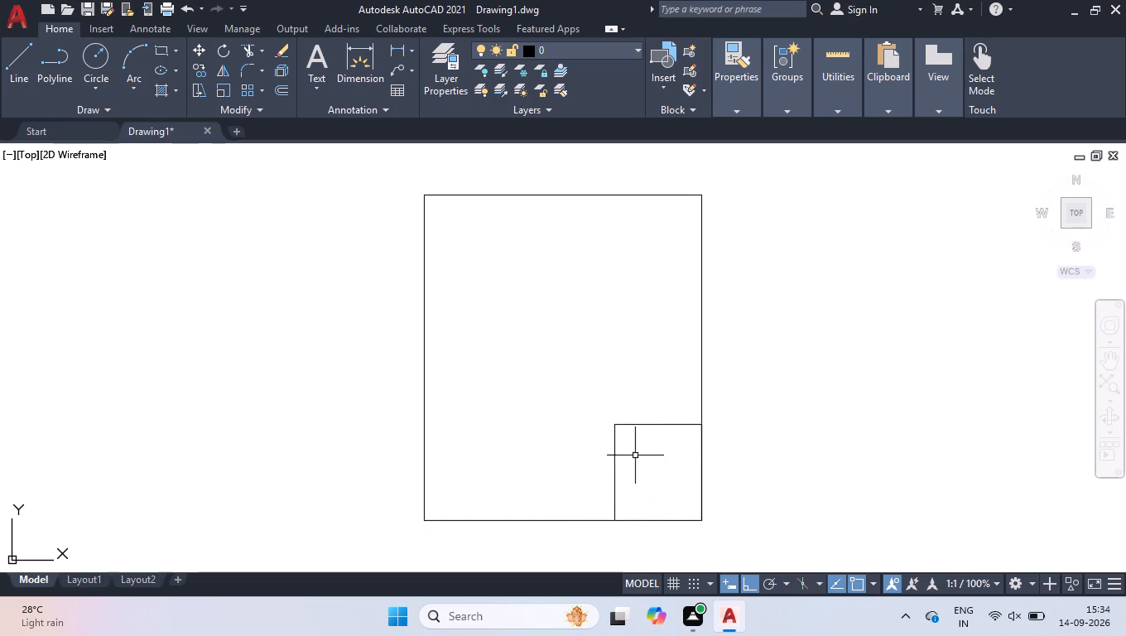
Delete the room's 13'10" line segment that overlaps the outer right wall.
left_click(703, 464)
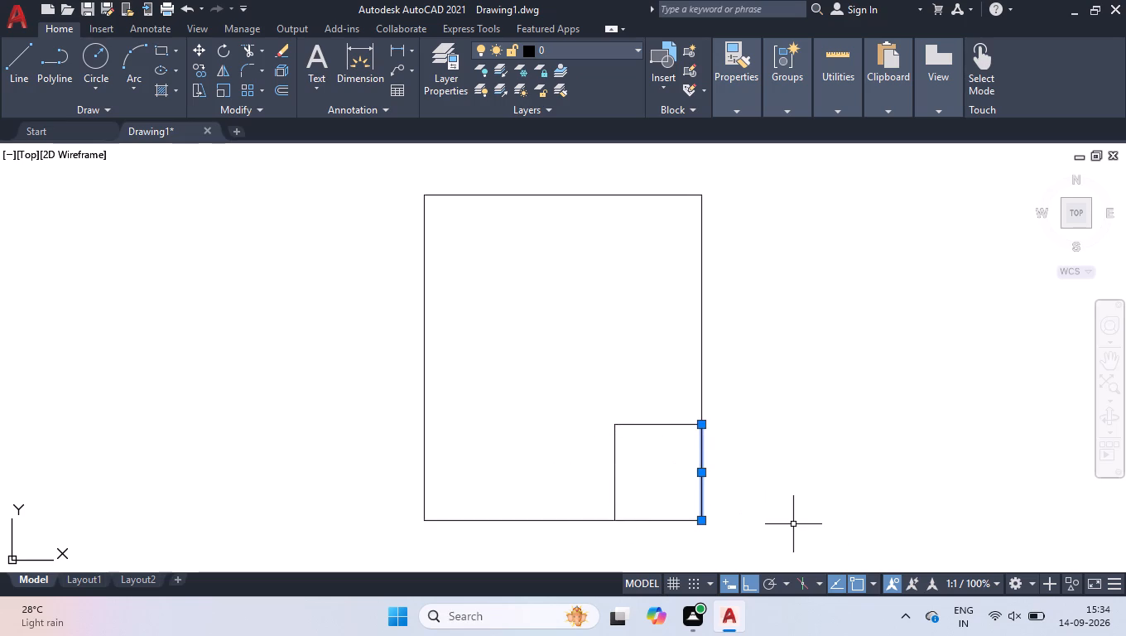
key("Delete")
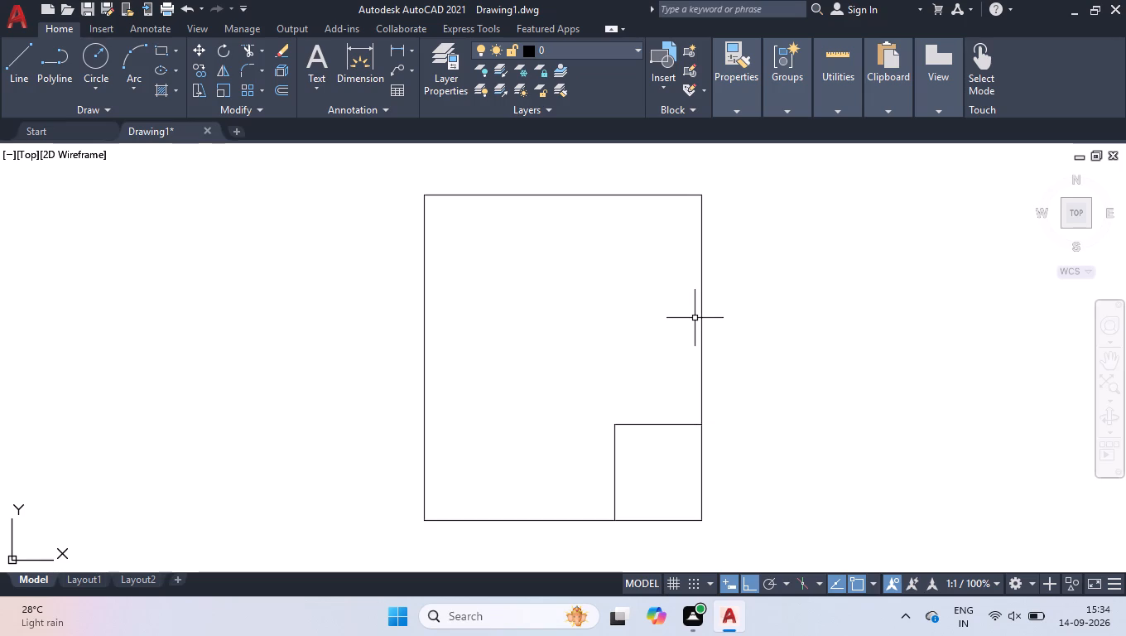
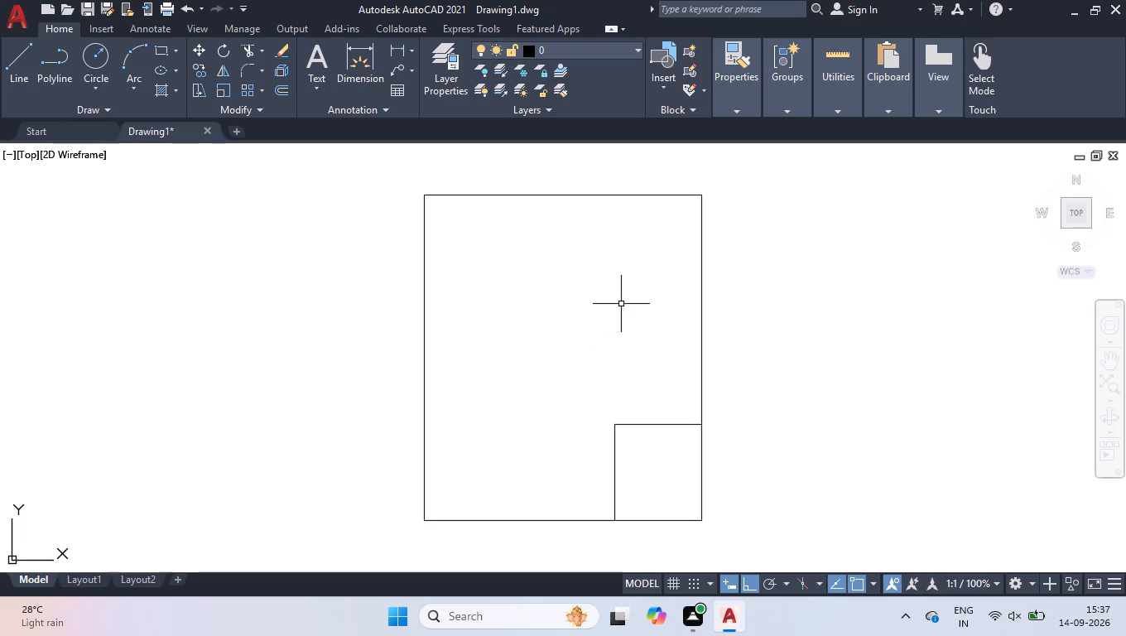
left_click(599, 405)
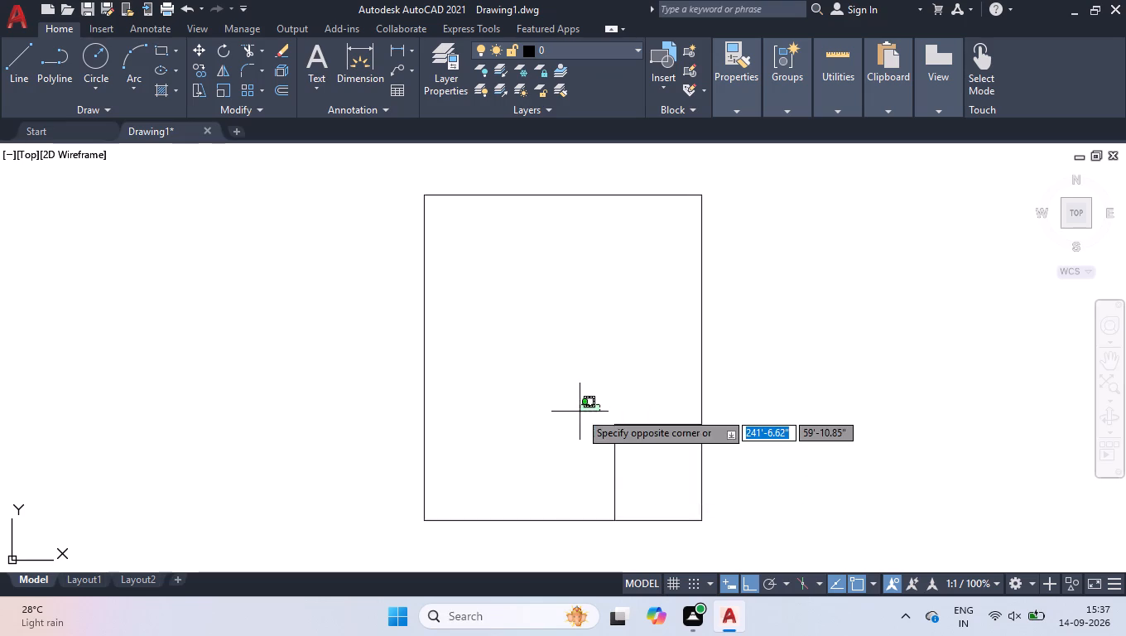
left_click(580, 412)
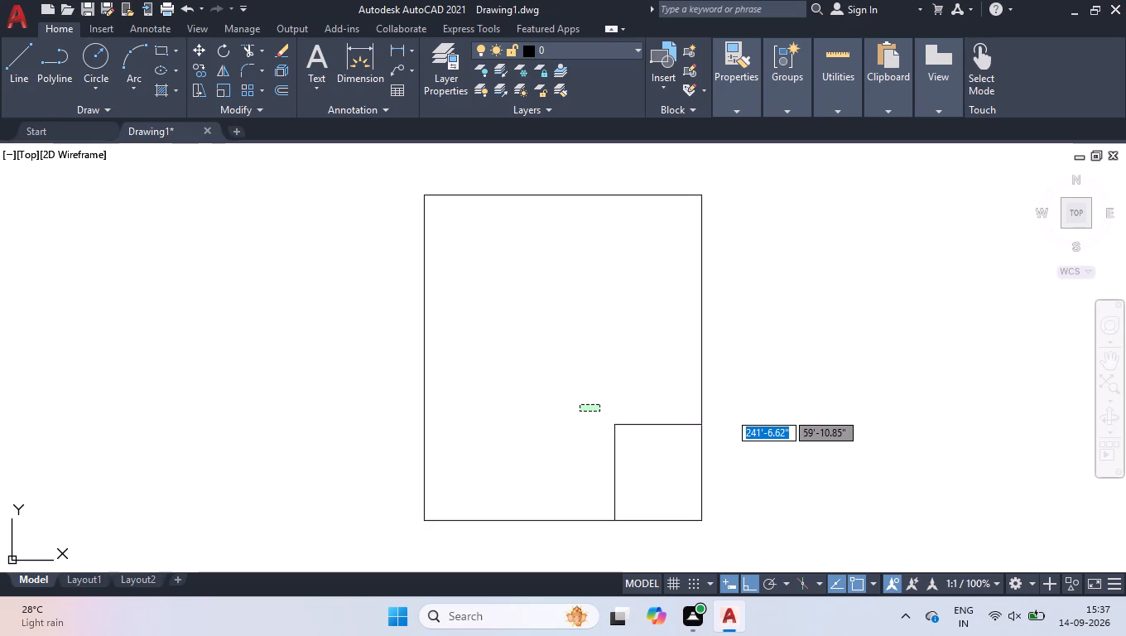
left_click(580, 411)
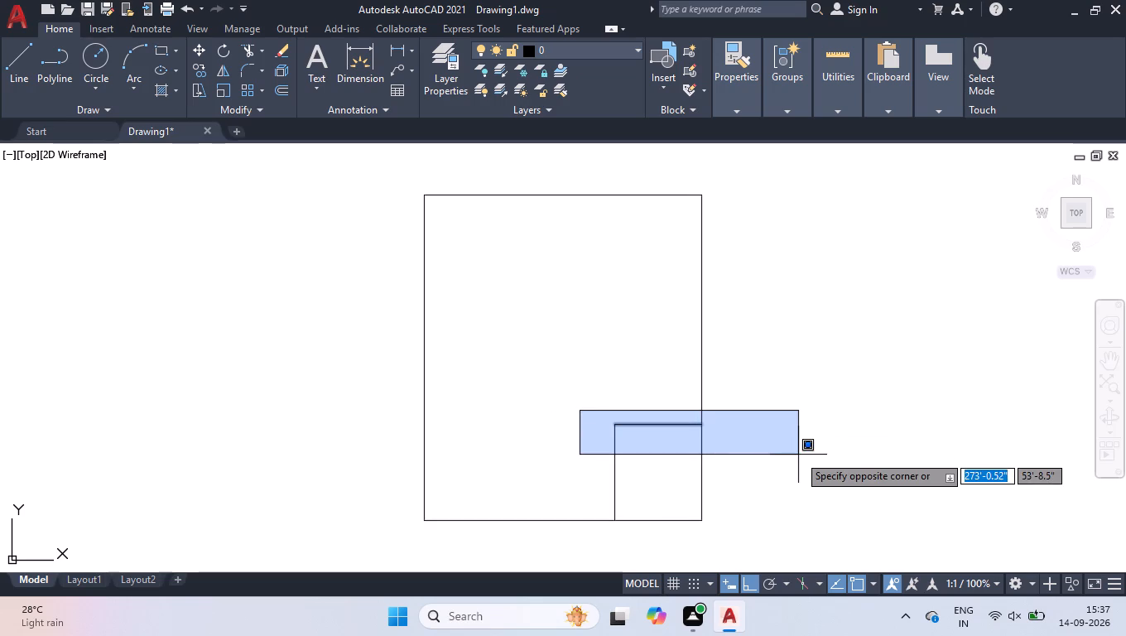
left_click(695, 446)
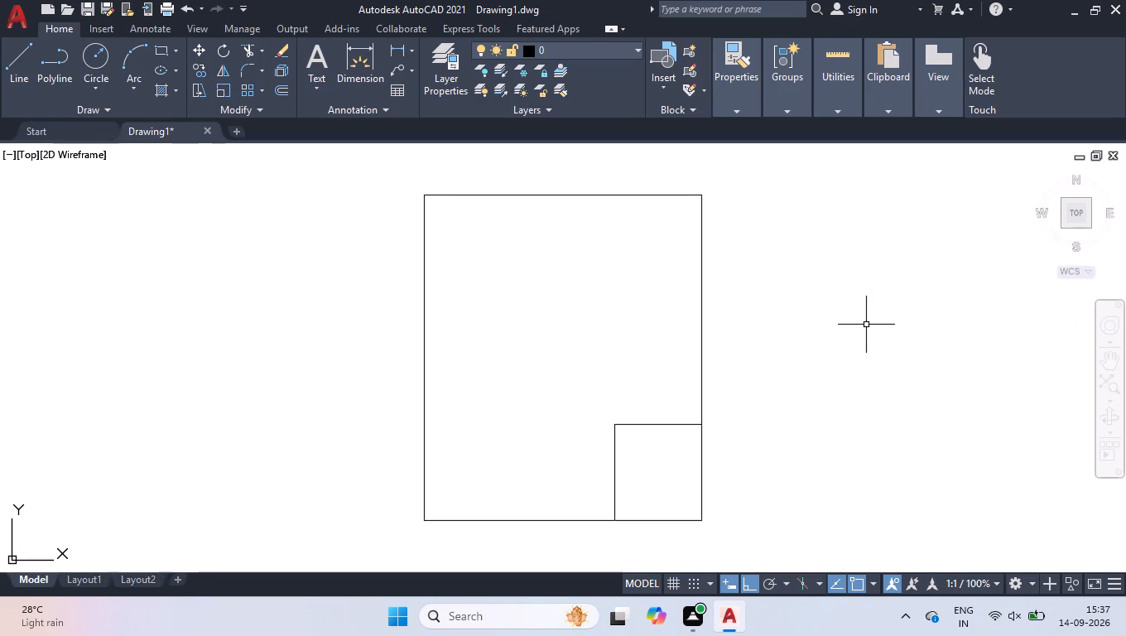
Offset the outer wall outline 9" inward to form the wall thickness.
type("off")
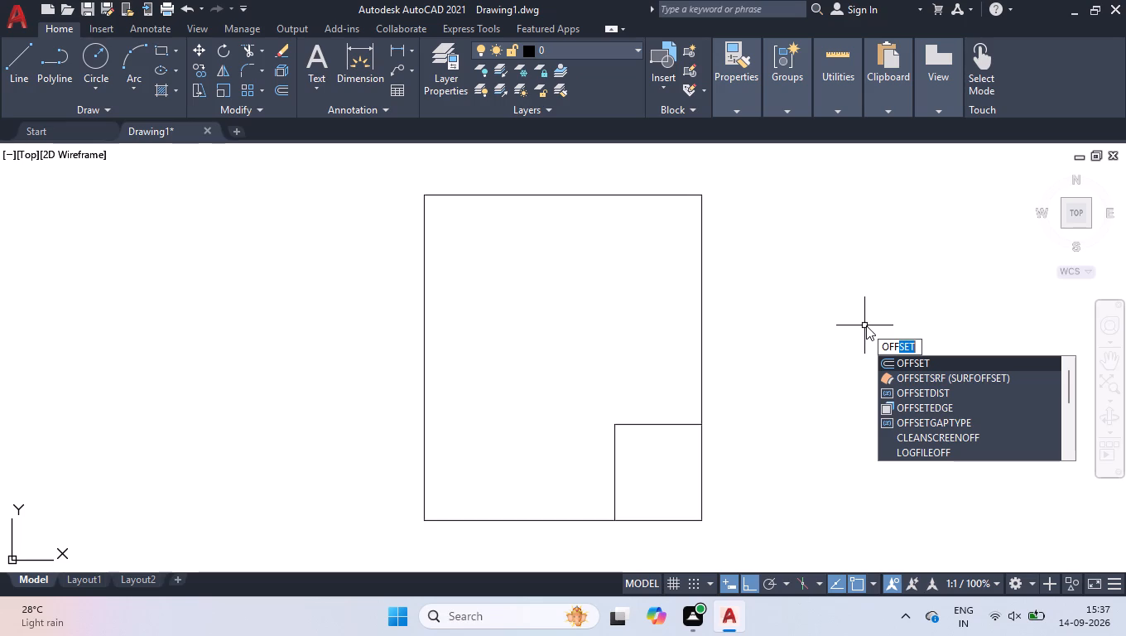
key("Return")
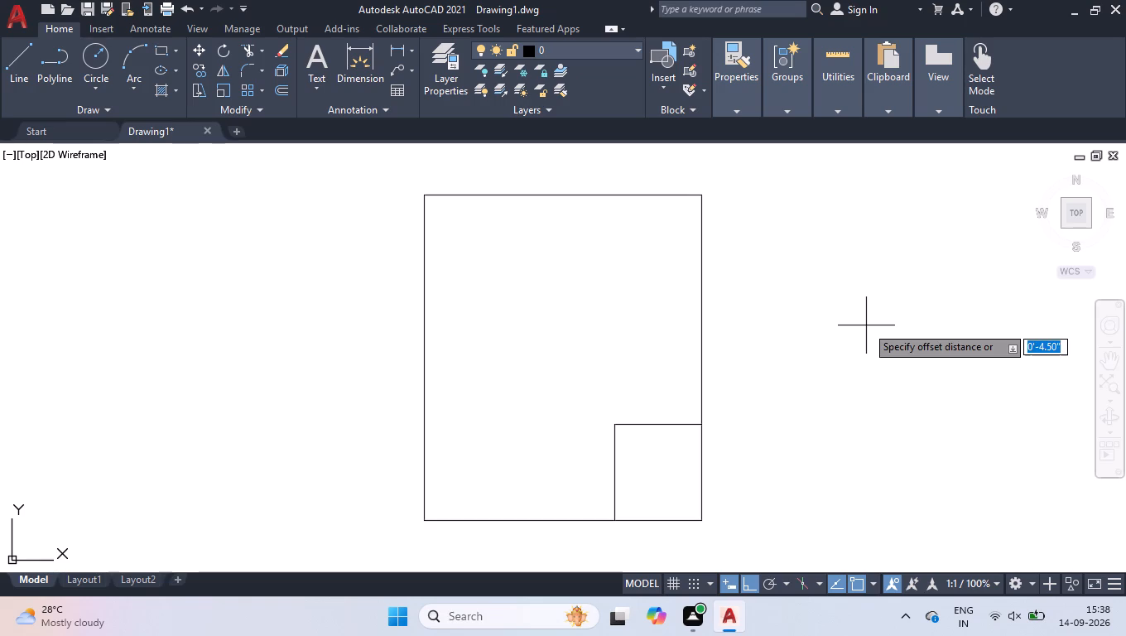
key("9")
key("Return")
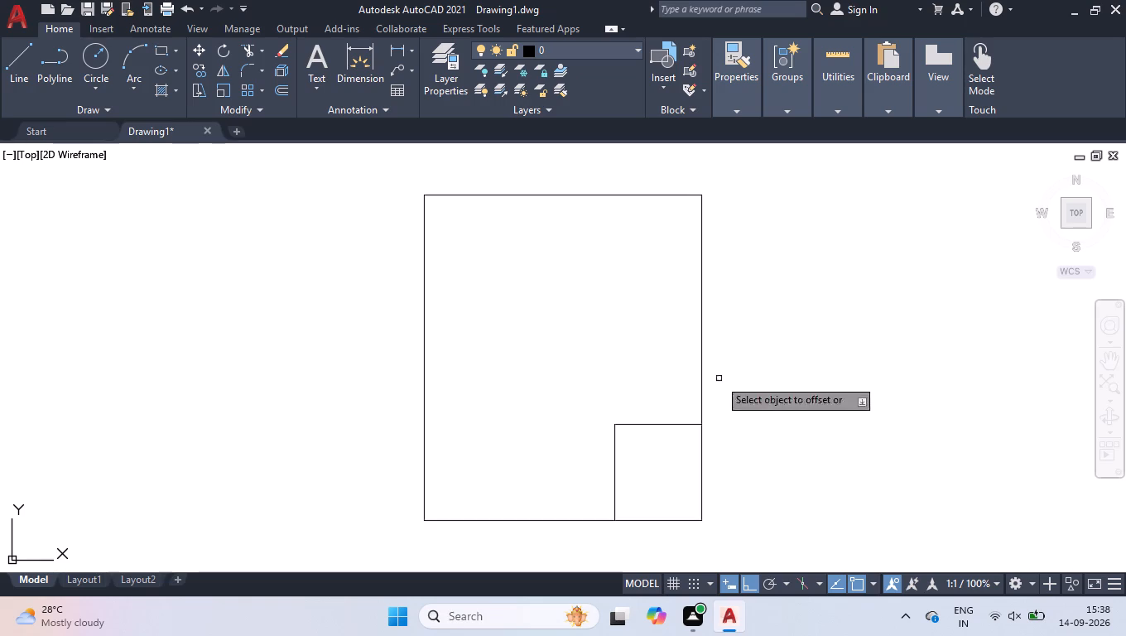
left_click(570, 519)
left_click(564, 471)
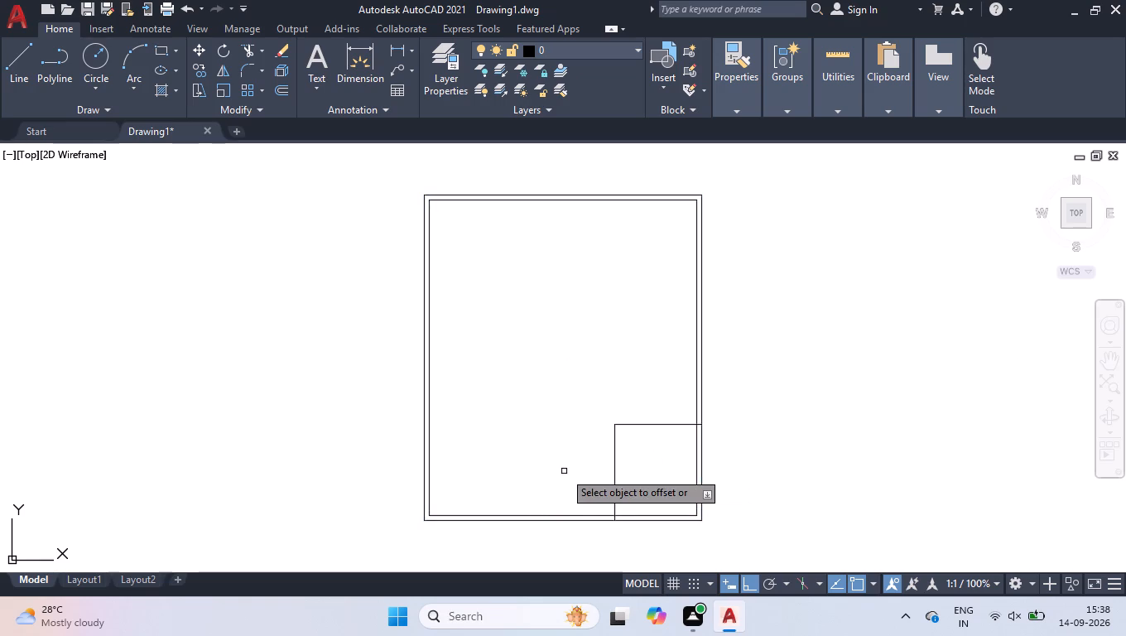
key("Return")
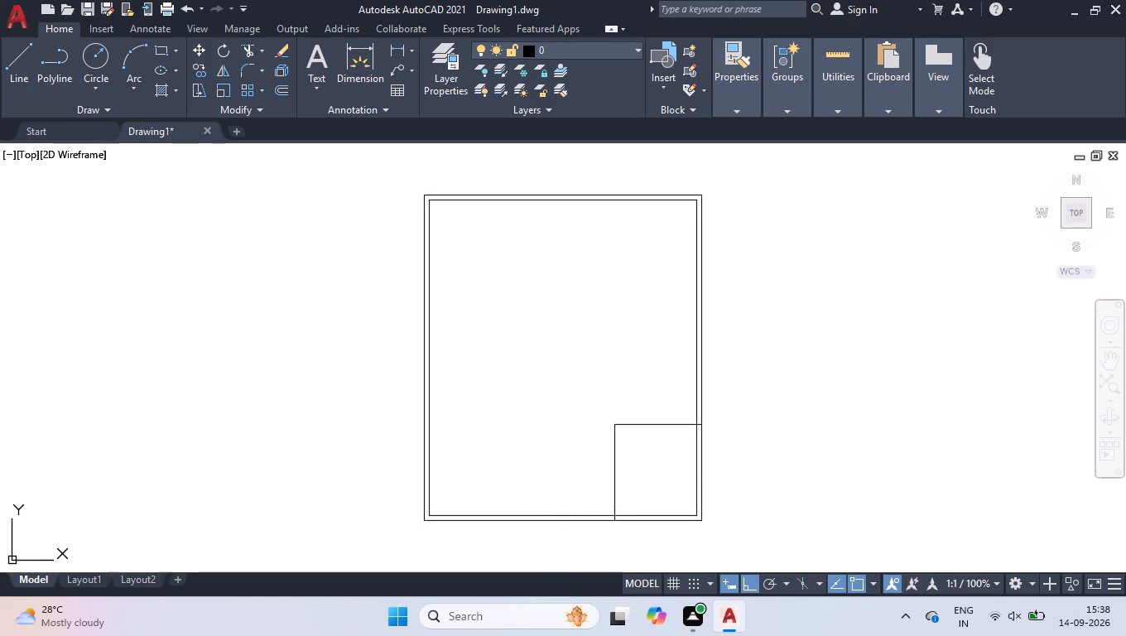
Explode the outer and inner wall outlines into separate lines.
left_click(474, 330)
left_click(310, 373)
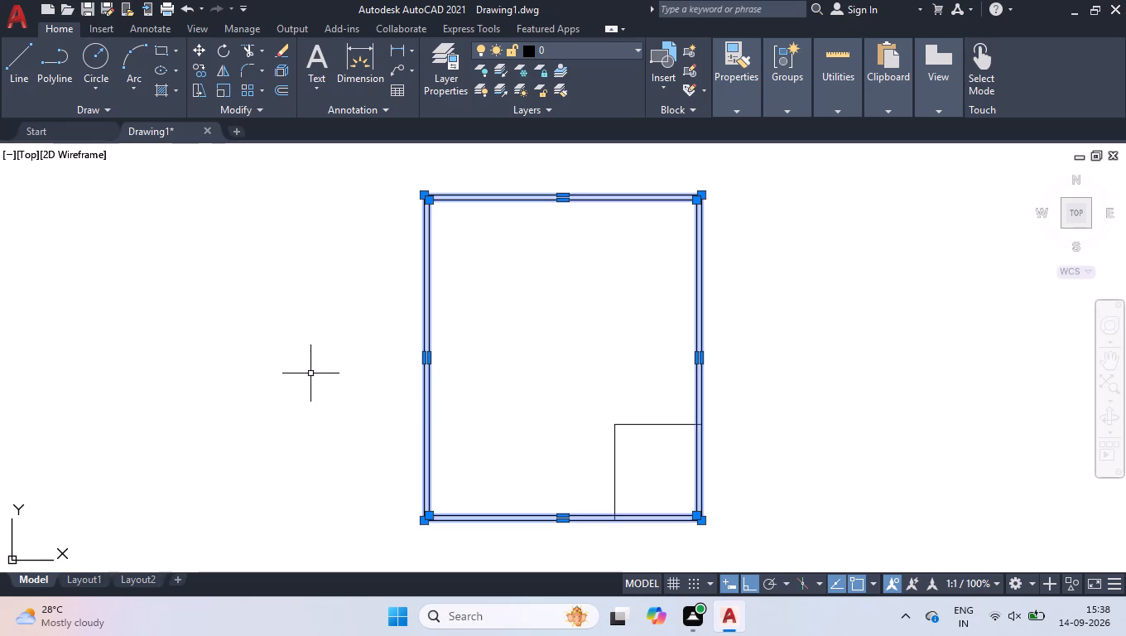
type("explode")
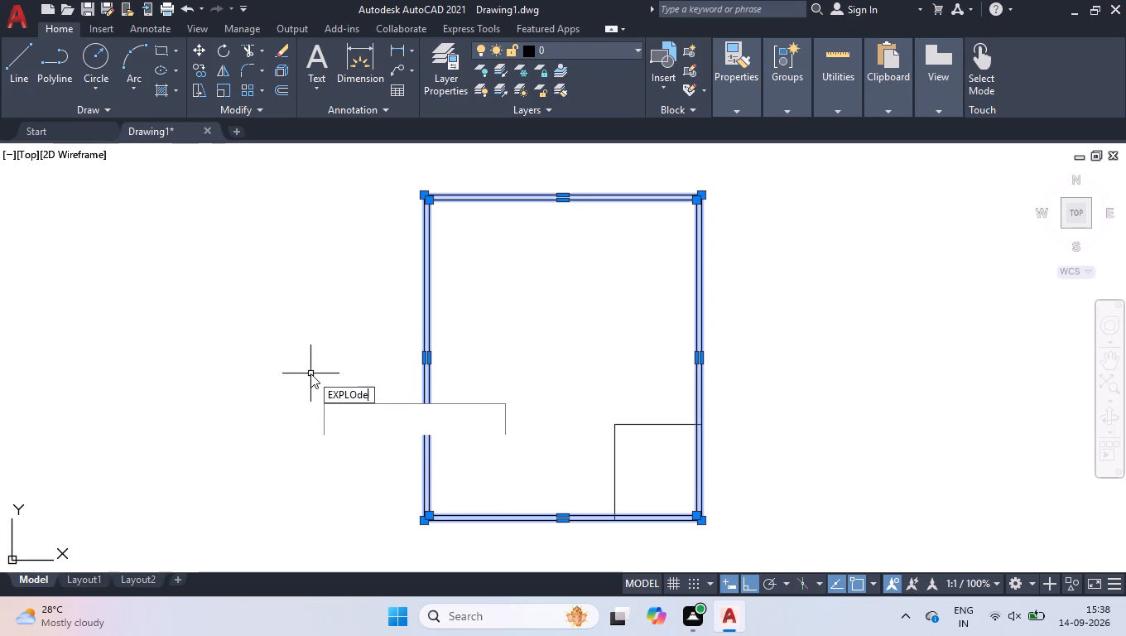
key("Return")
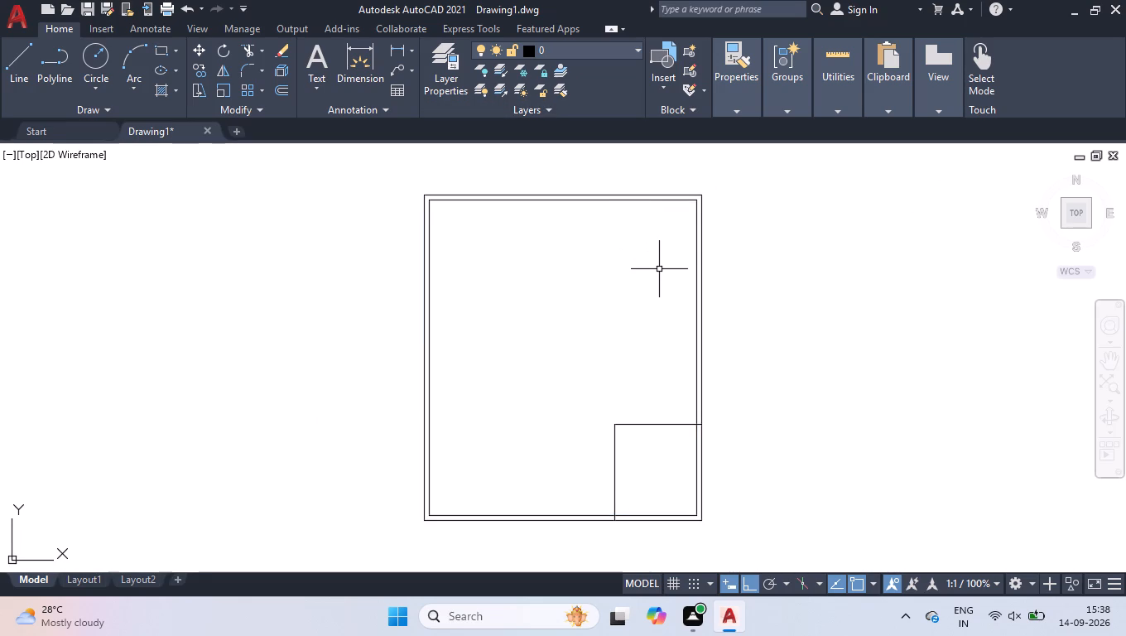
Trim away the inner bottom and right wall lines that run inside the plan's lower-right corner room.
type("tr")
key("Return")
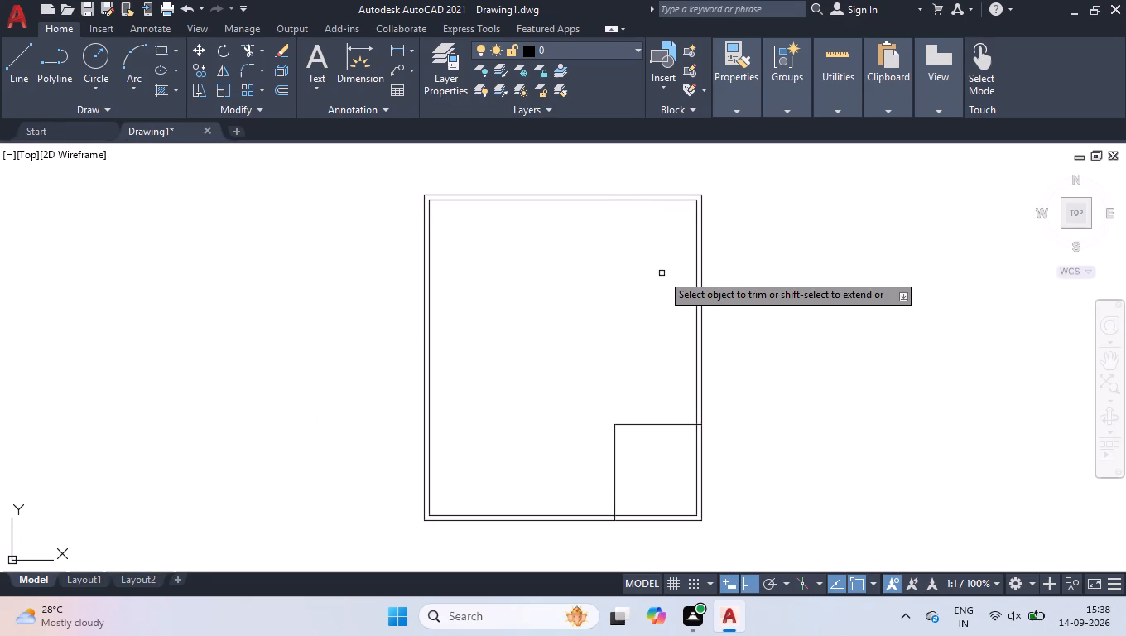
left_click(662, 515)
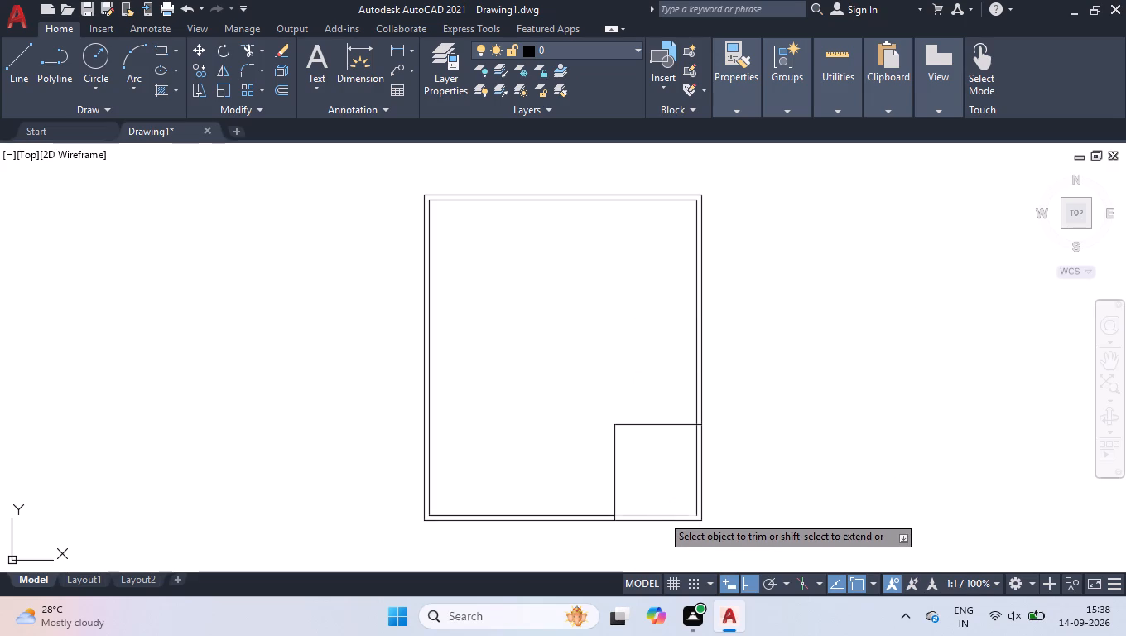
left_click(695, 483)
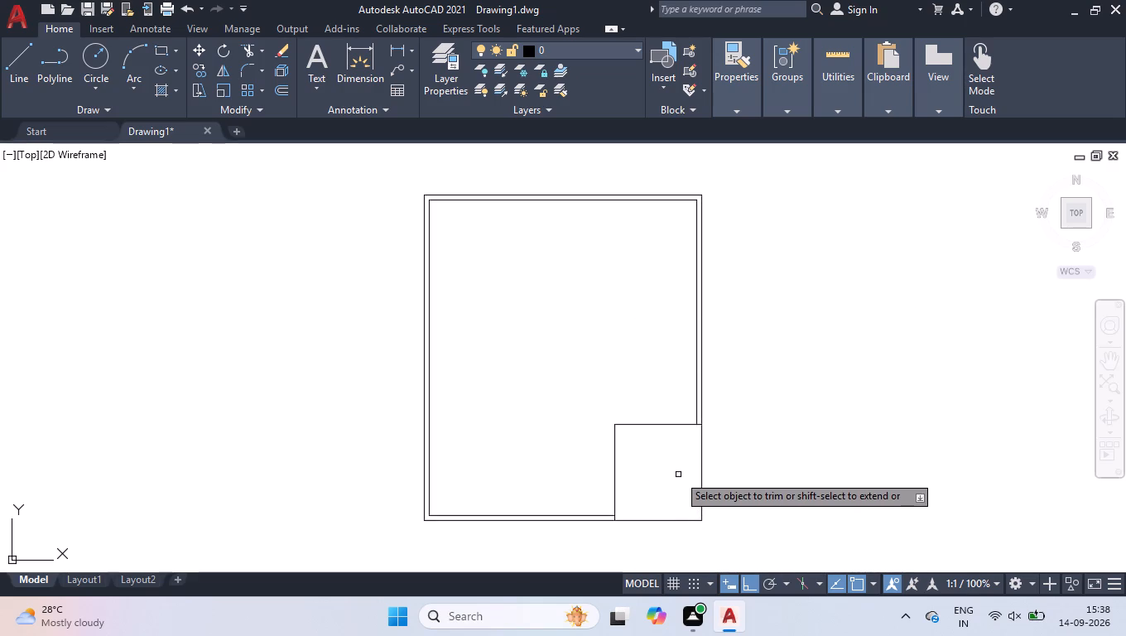
key("Return")
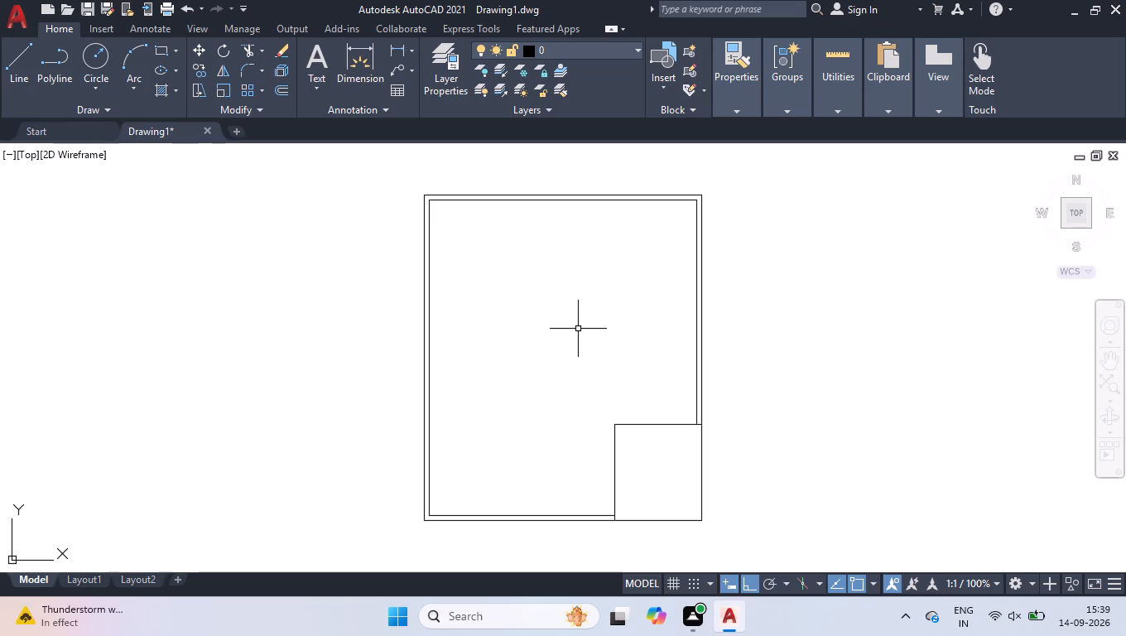
Build a horizontal partition by offsetting the inner top wall line 12' down and that new line 4.5" back up.
scroll(582, 185, "up", 2)
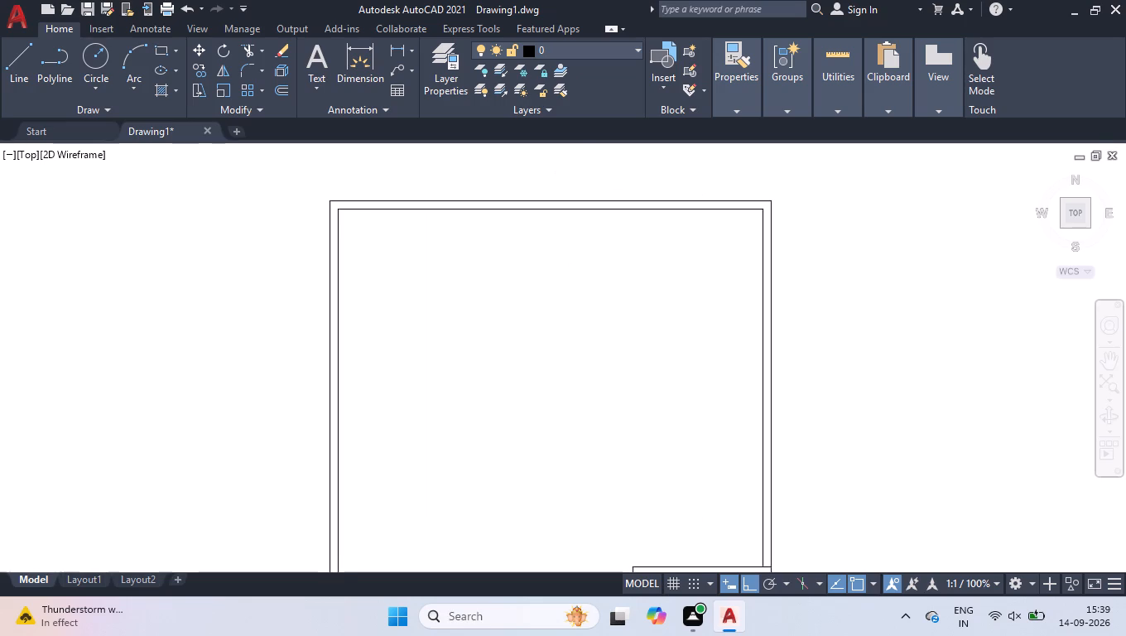
scroll(582, 185, "down", 2)
type("off")
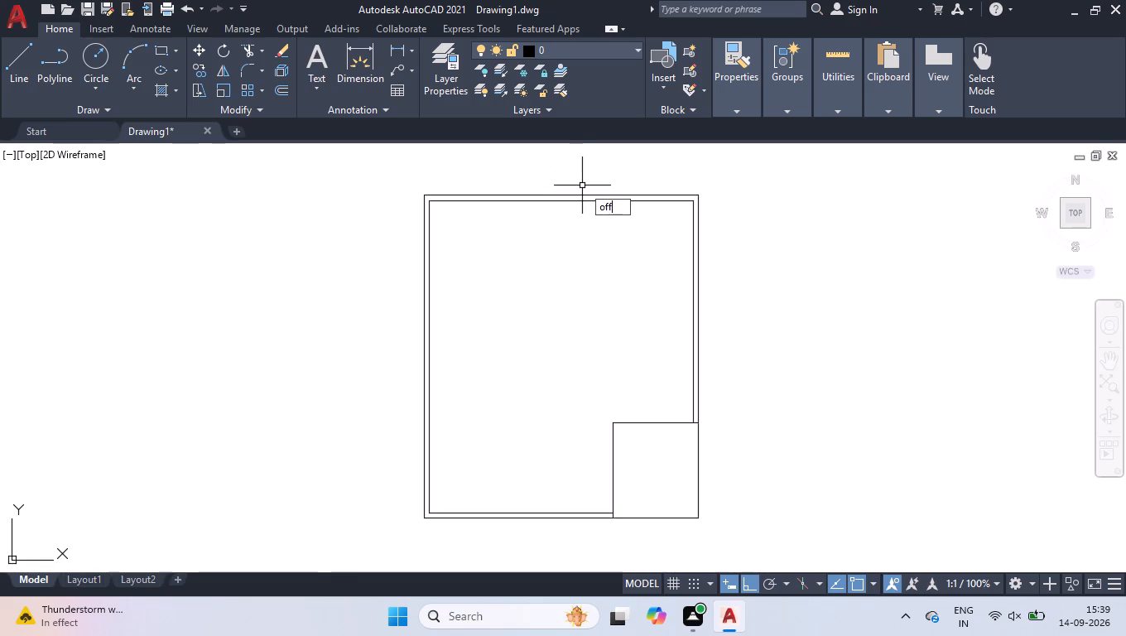
key("Return")
type("12'")
key("Return")
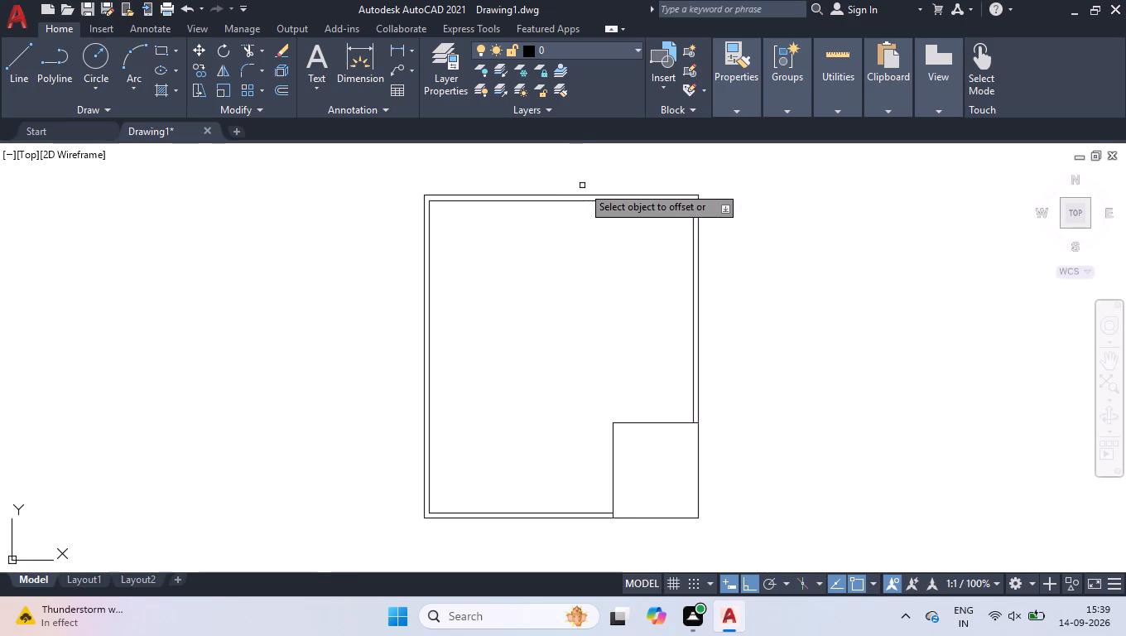
scroll(598, 183, "up", 1)
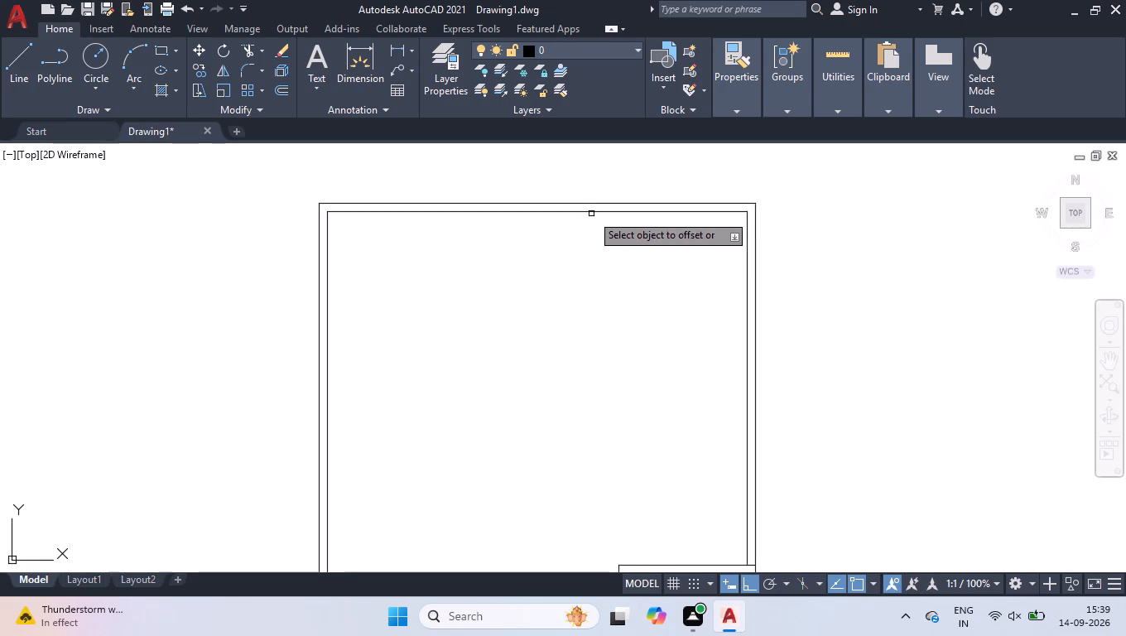
left_click(591, 214)
left_click(593, 285)
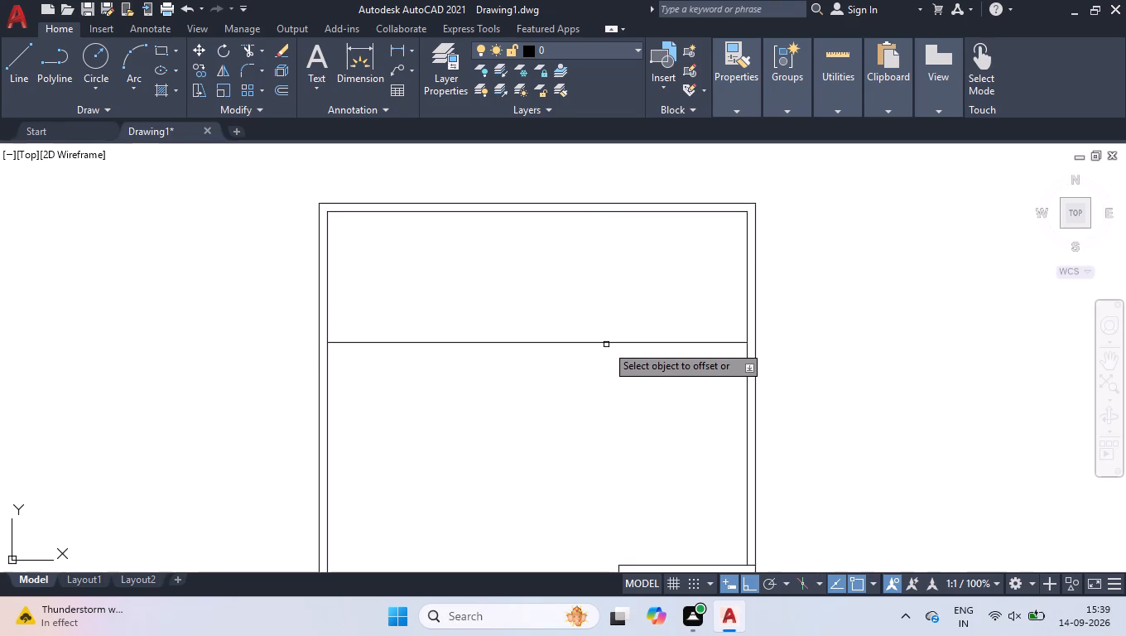
left_click(606, 344)
type("4.5")
key("Return")
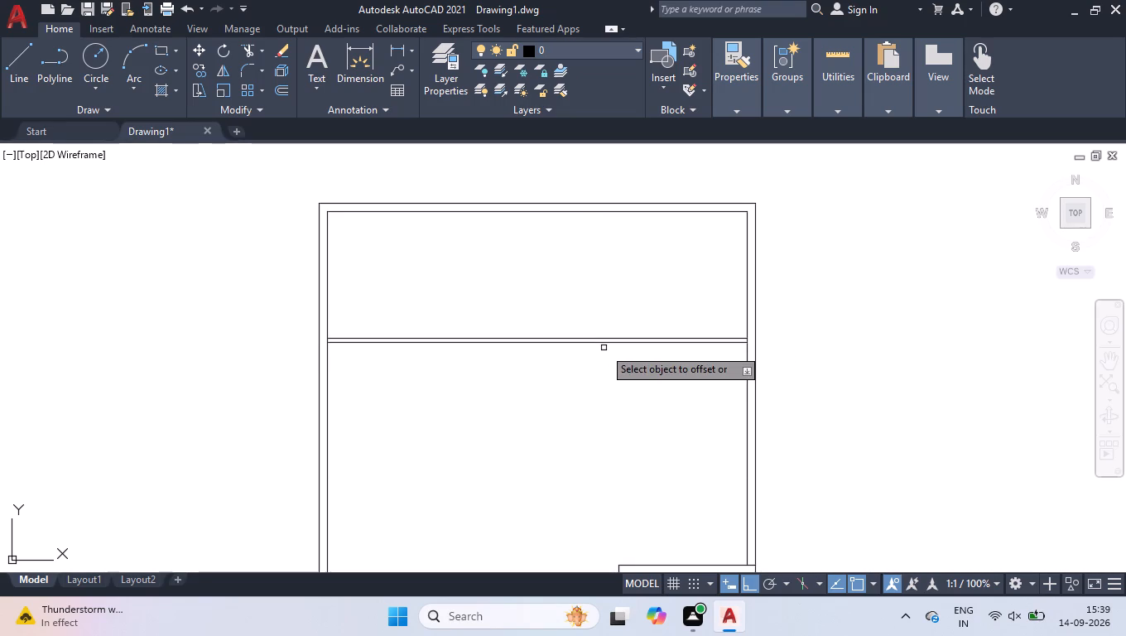
key("Return")
Trim both inner side wall lines between the two horizontal partition lines.
type("tr")
key("Return")
scroll(604, 348, "up", 1)
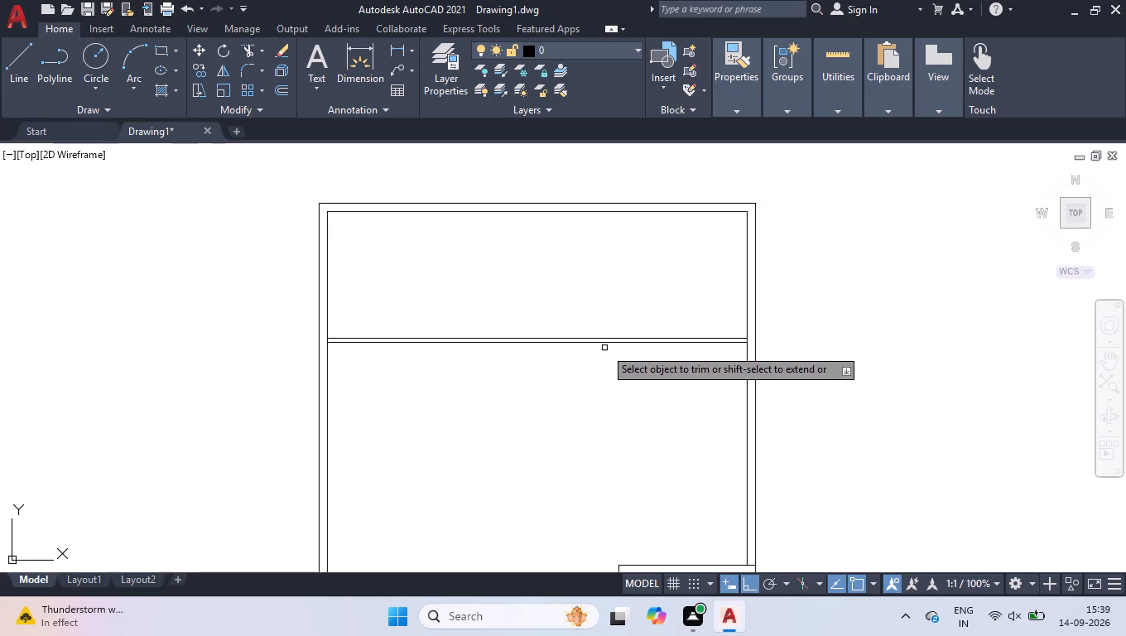
scroll(827, 349, "up", 2)
left_click(835, 317)
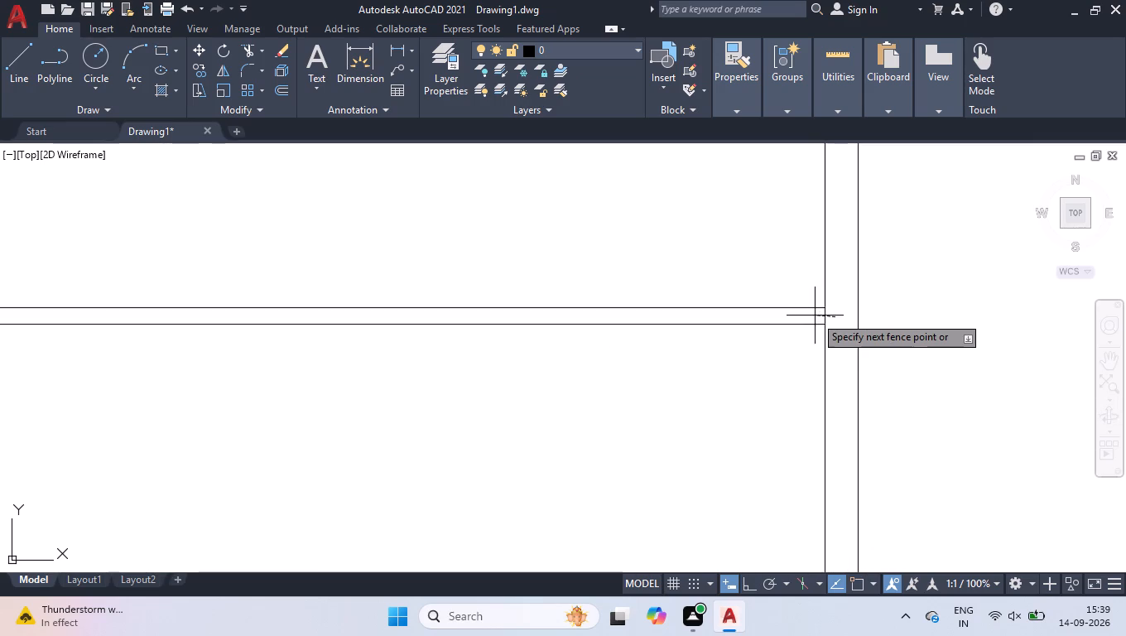
scroll(815, 316, "down", 2)
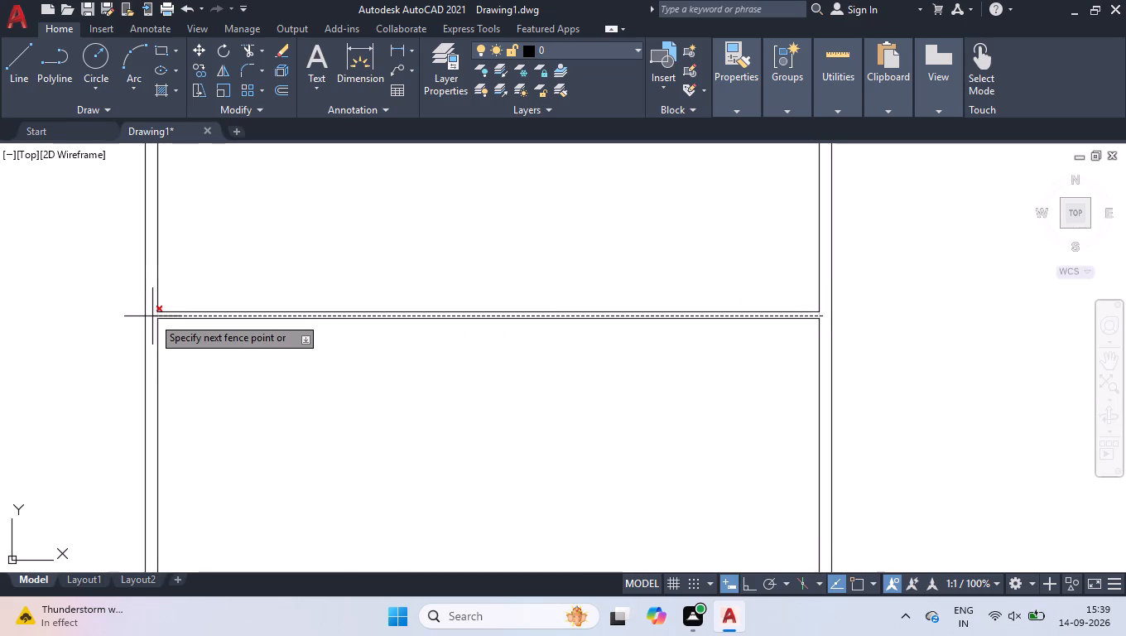
left_click(152, 316)
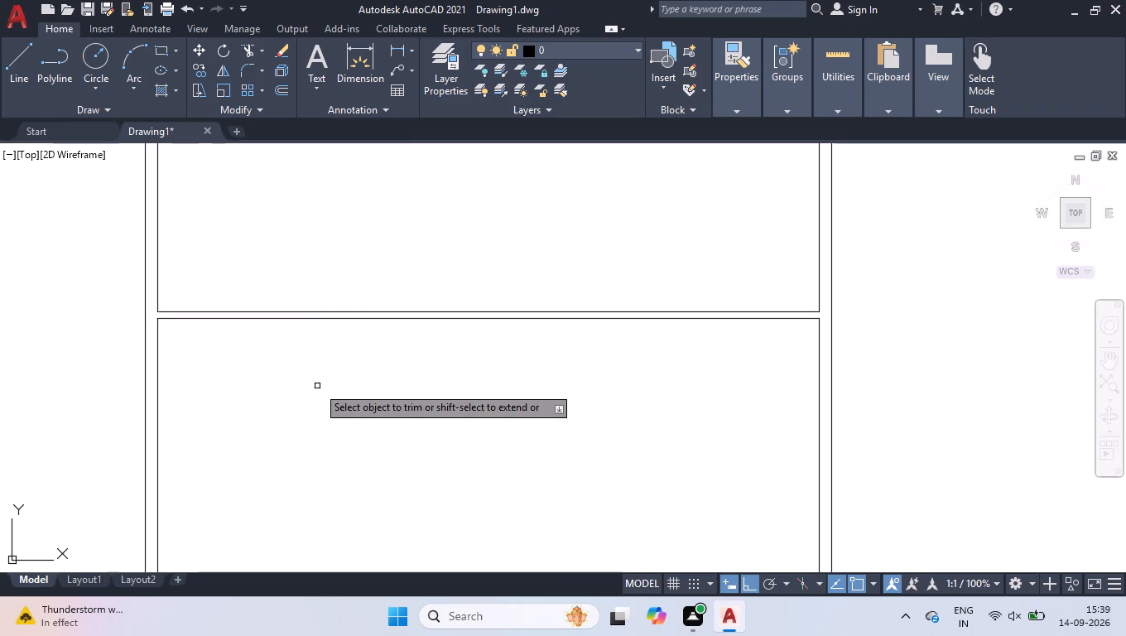
key("Return")
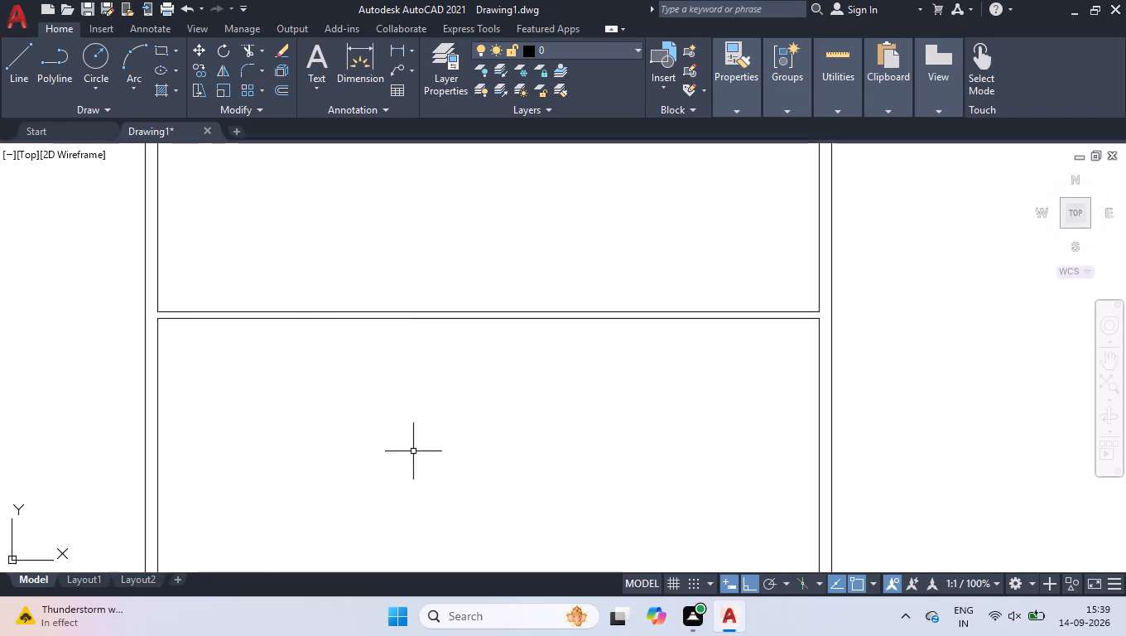
Offset the inner left wall line of the top room strip 11'3" to the right.
scroll(423, 448, "down", 1)
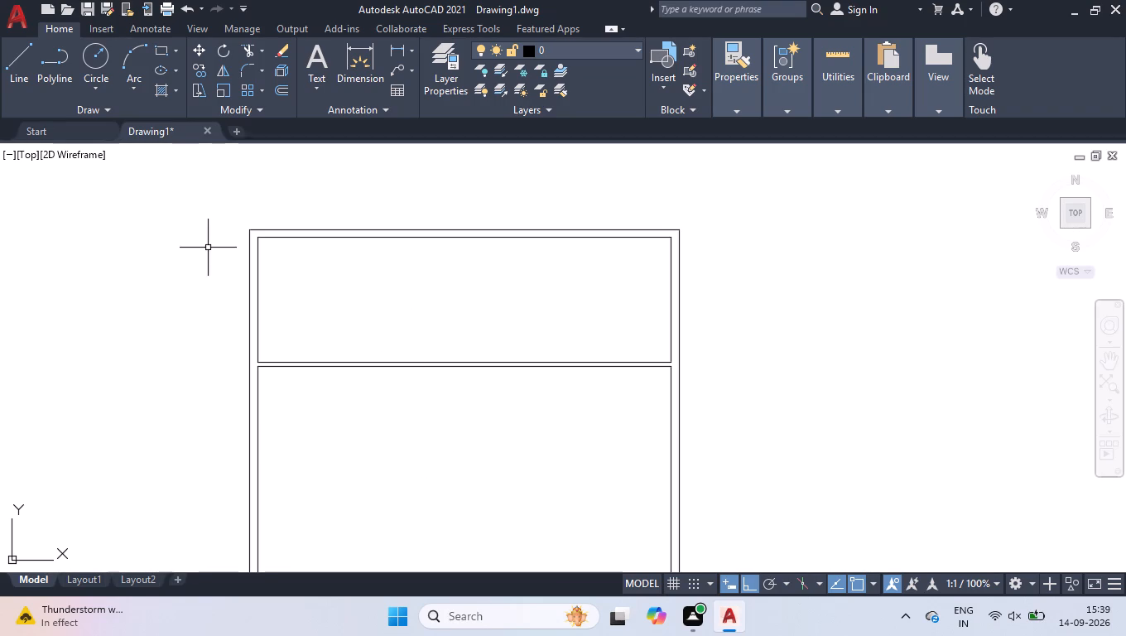
scroll(223, 260, "up", 1)
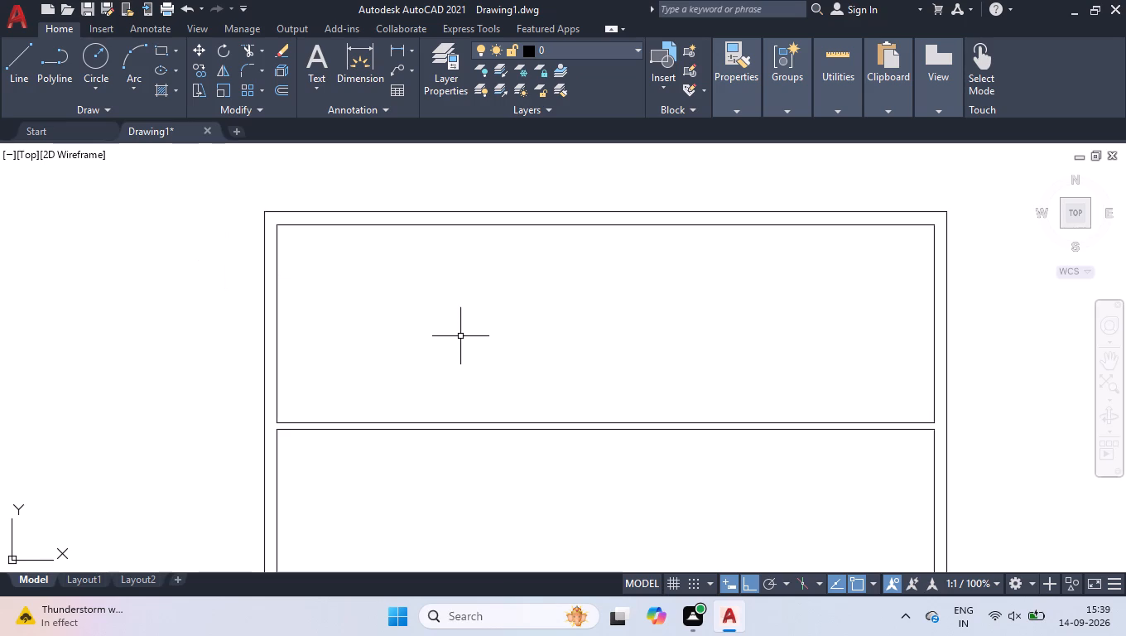
type("off")
key("Return")
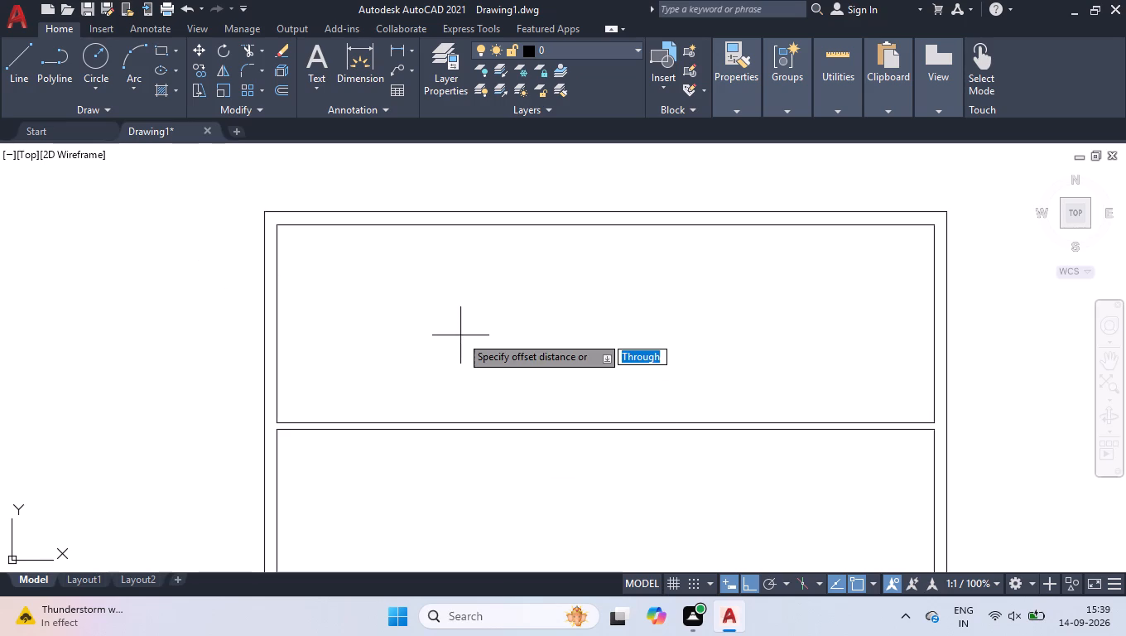
type("11'3")
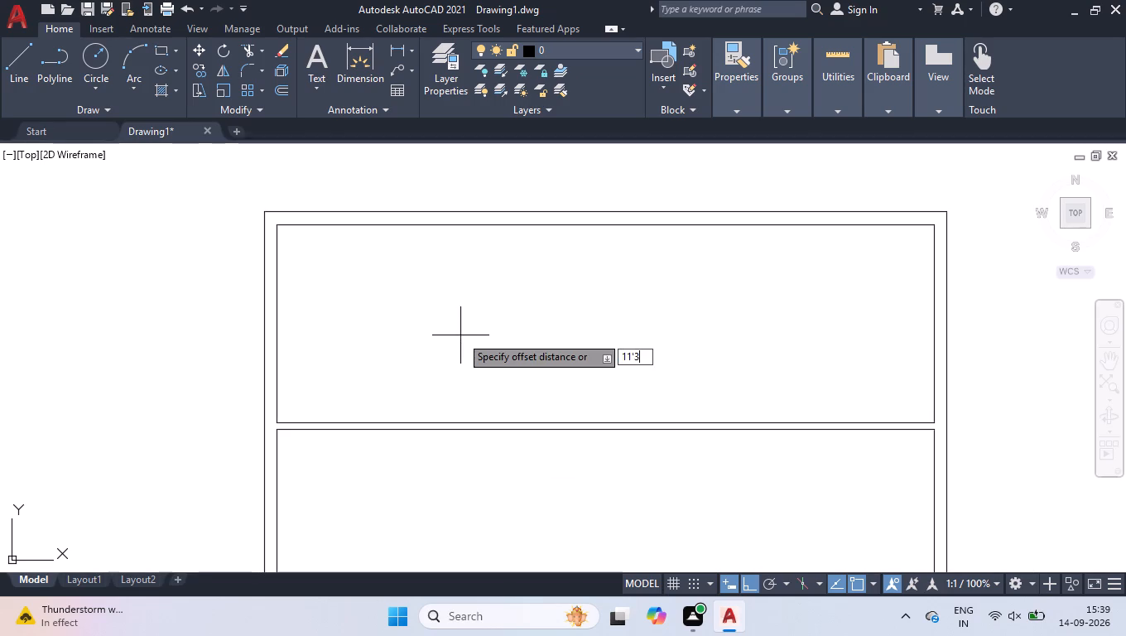
key("Return")
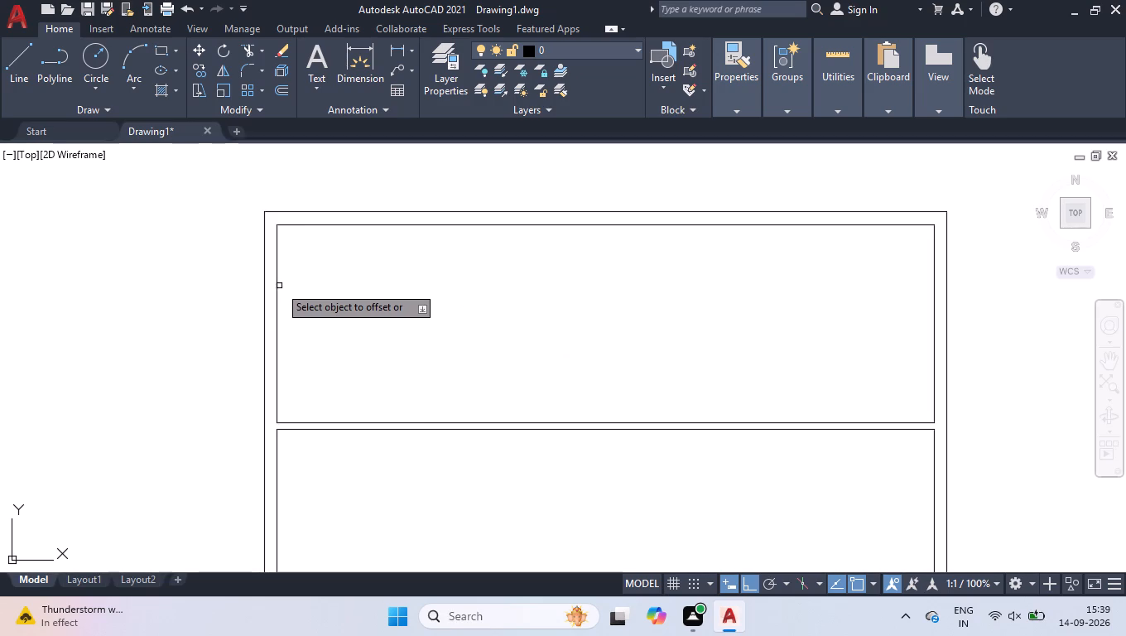
left_click(275, 285)
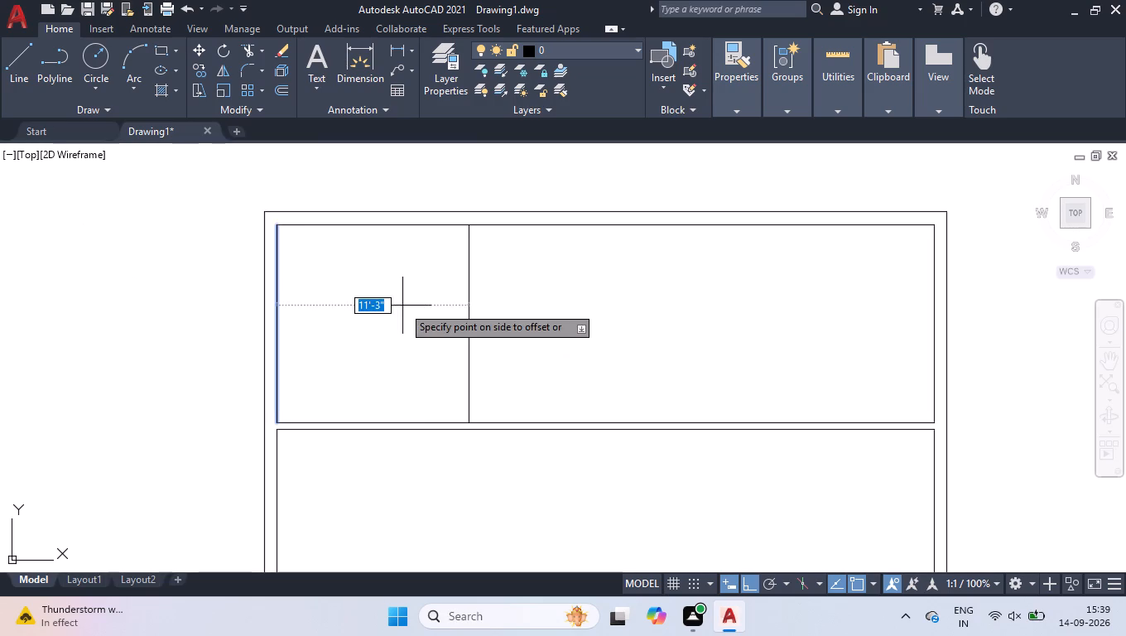
left_click(402, 306)
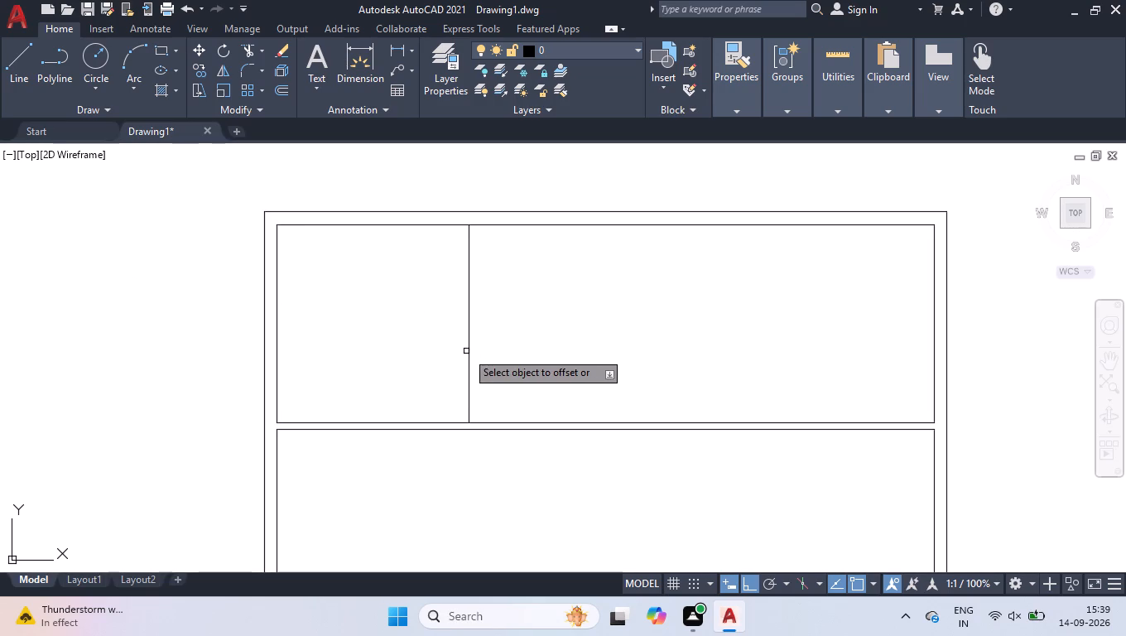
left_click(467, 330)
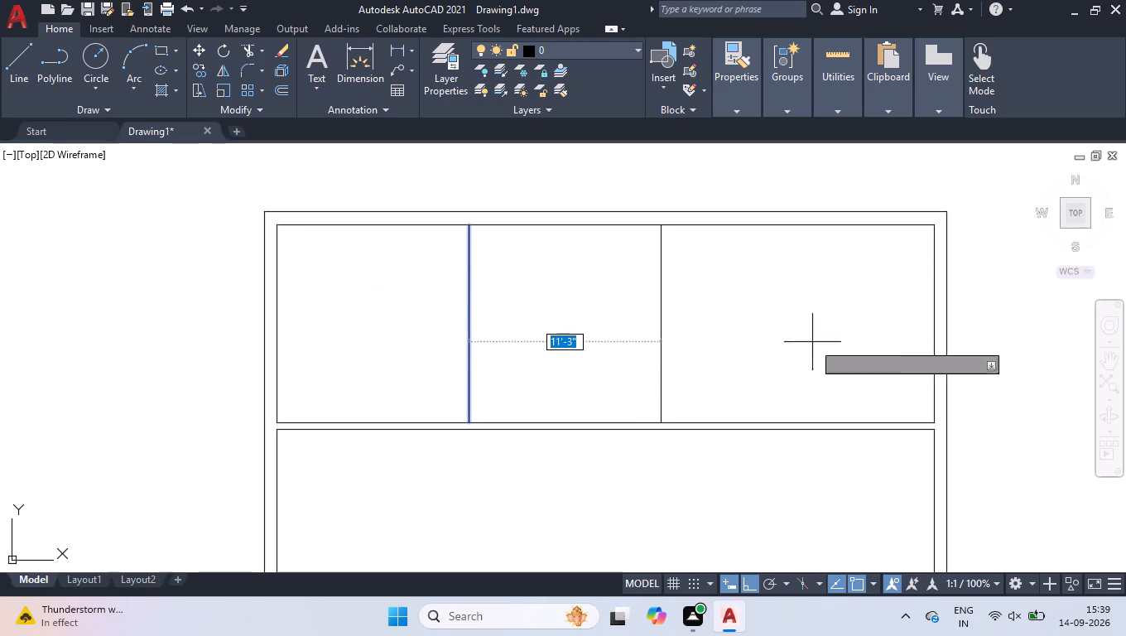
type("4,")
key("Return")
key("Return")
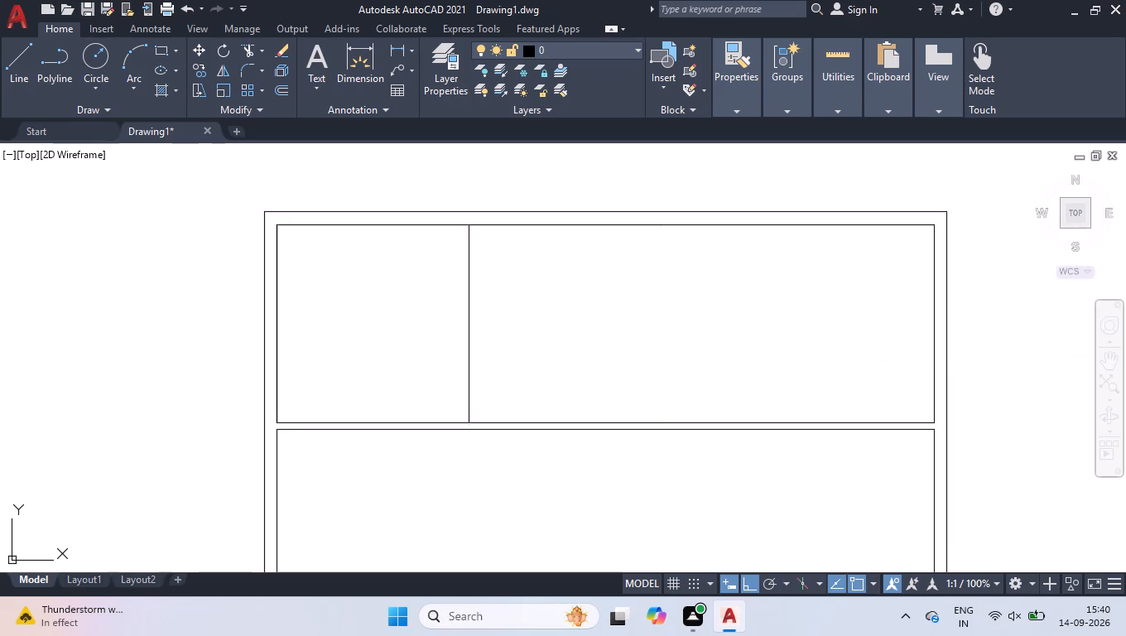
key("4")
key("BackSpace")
Complete the first vertical partition by offsetting its line 4.5" to the right.
type("off")
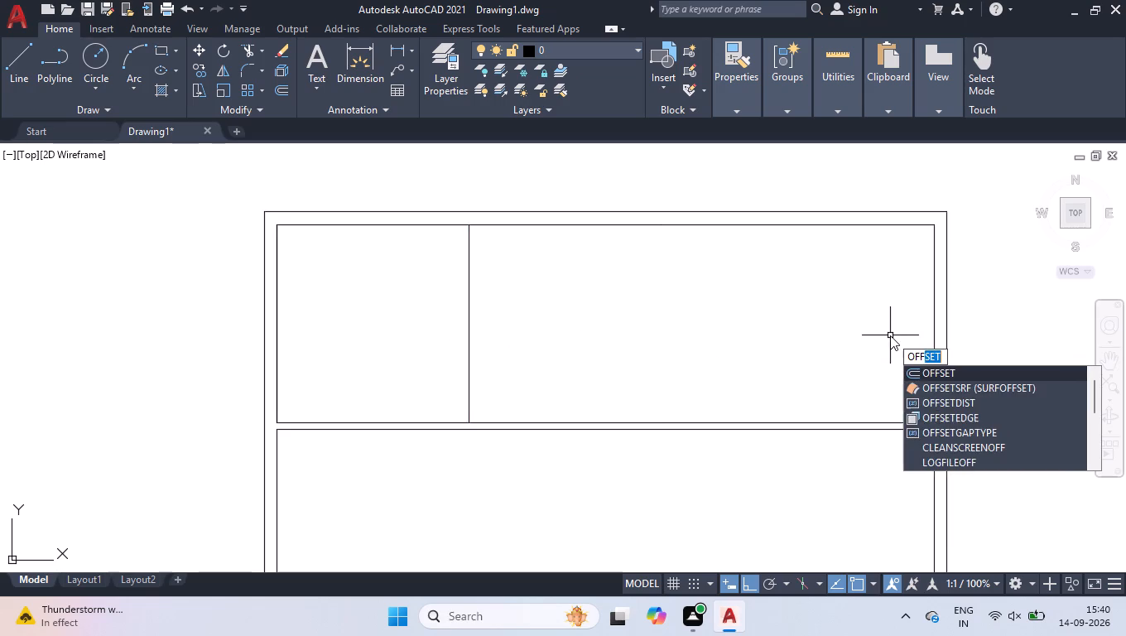
key("Return")
type("4.5")
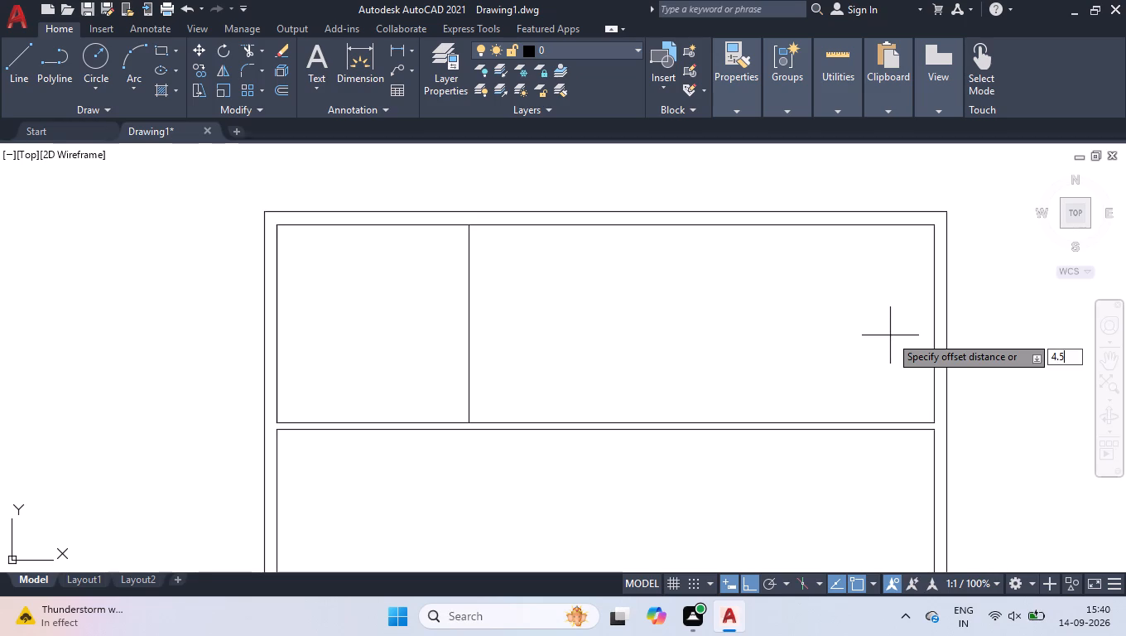
key("Return")
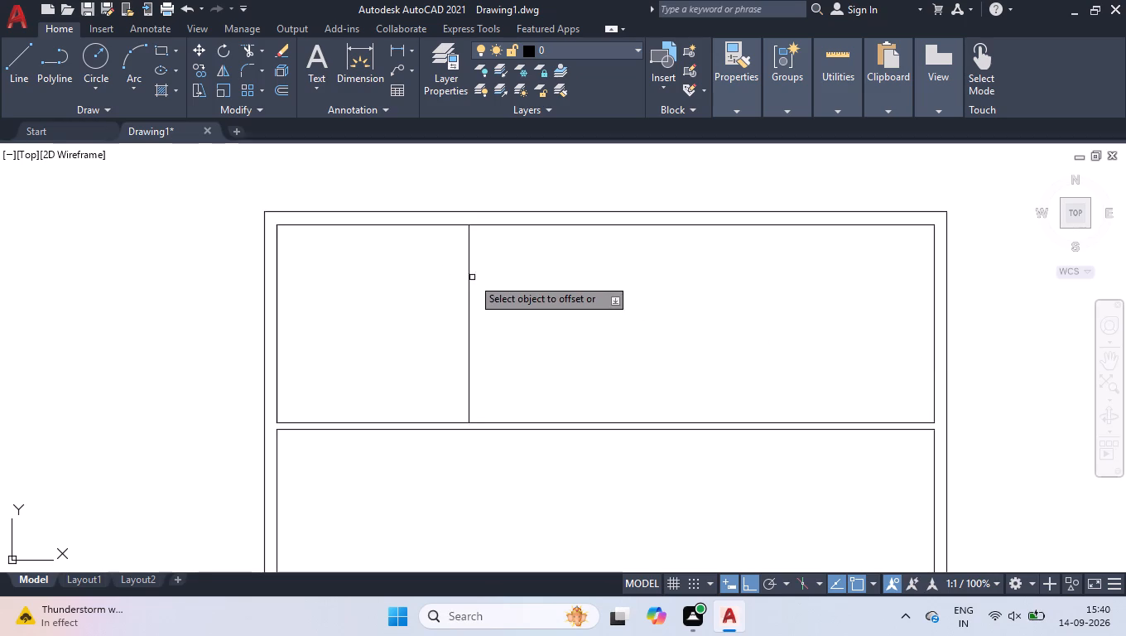
left_click(469, 274)
left_click(571, 274)
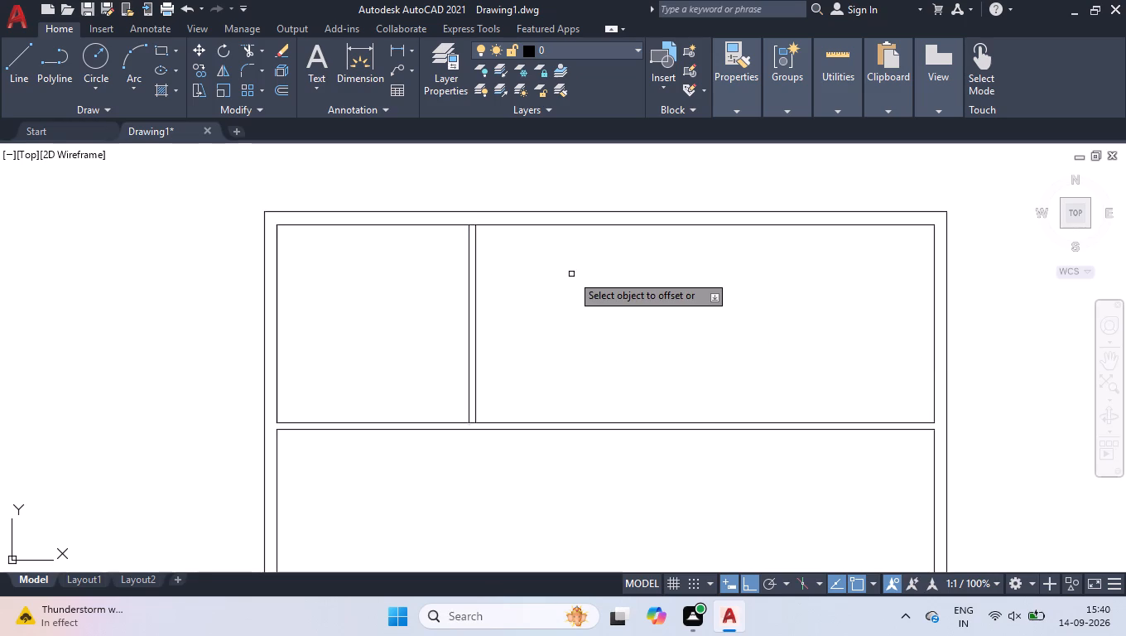
Build the second vertical partition by offsetting the first partition's right line 4' to the right and that new line 4.5" further right.
left_click(477, 294)
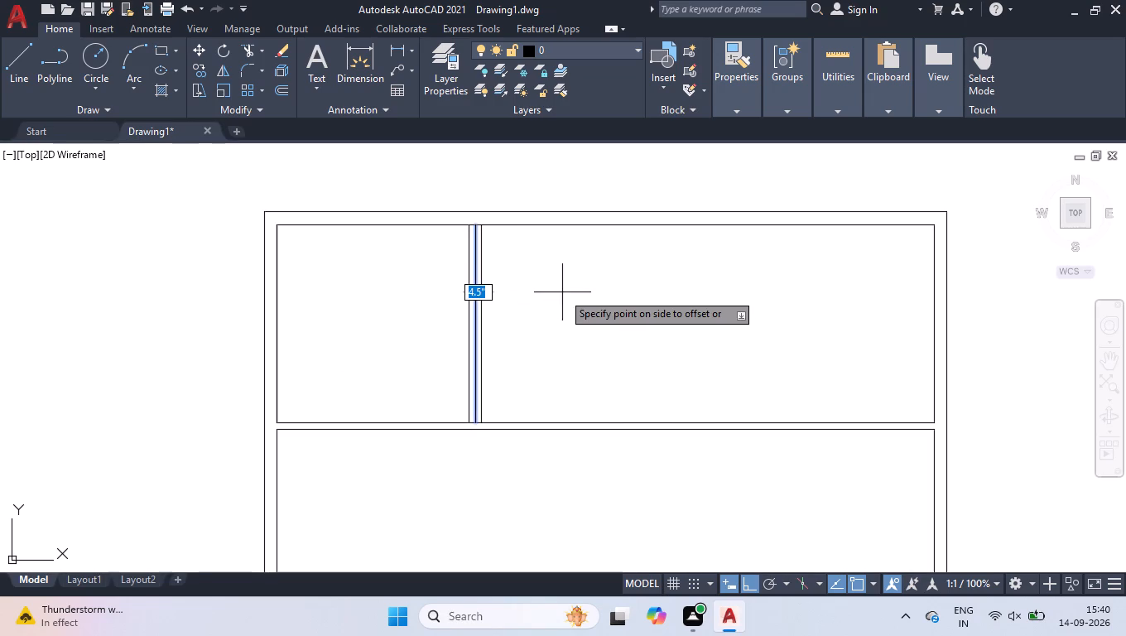
type("4'")
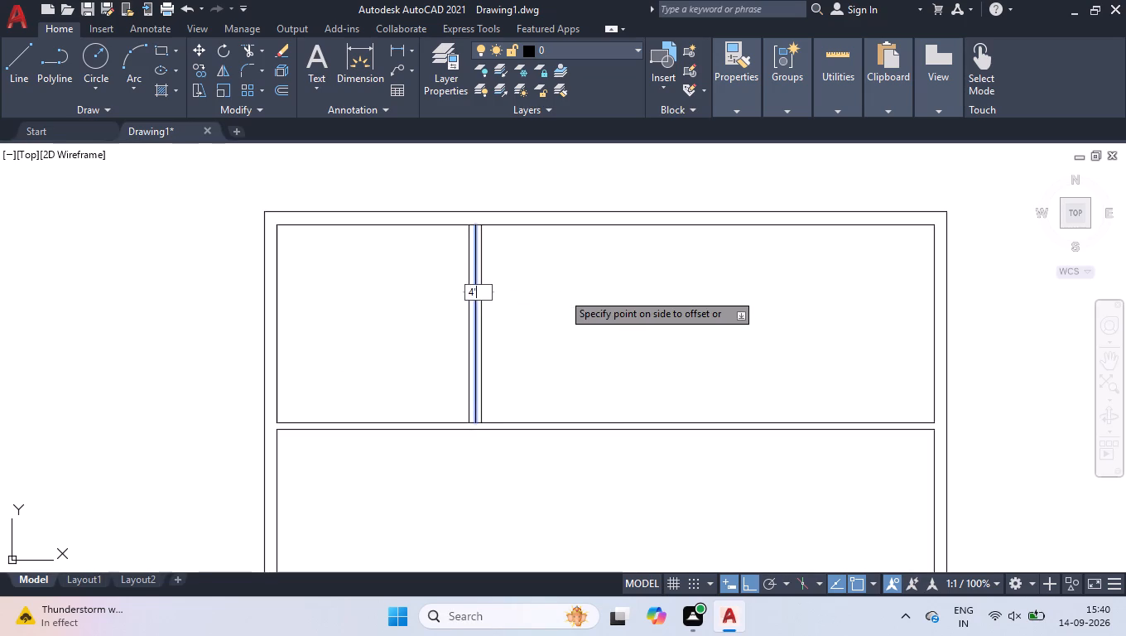
key("Return")
left_click(544, 307)
left_click(557, 311)
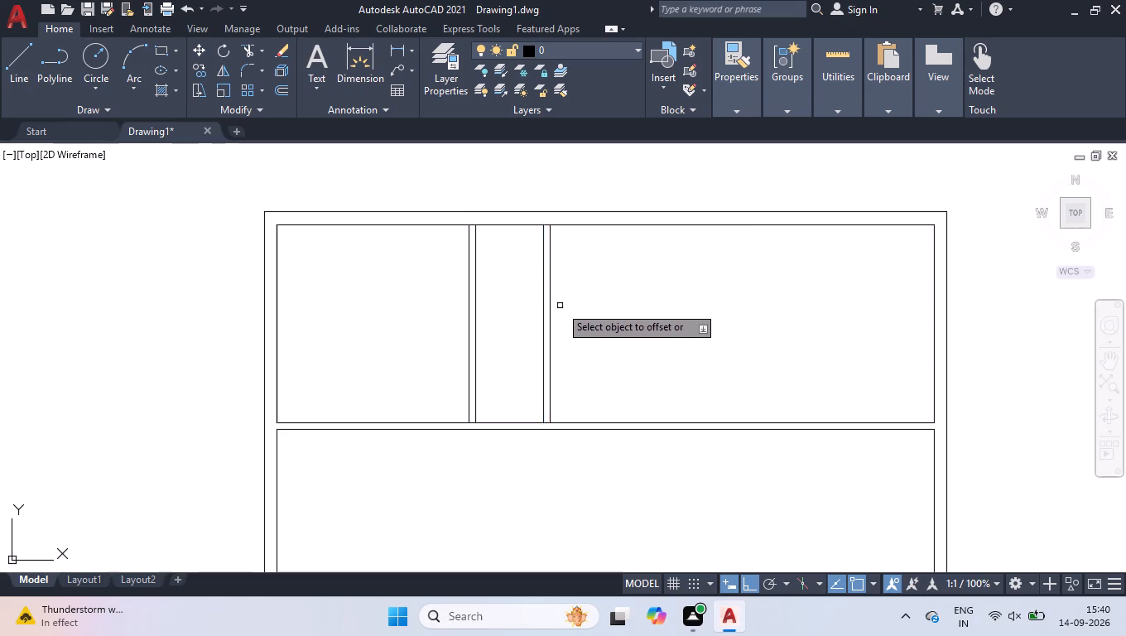
Form the third vertical partition by offsetting the second partition's right line 11' right and the inner right wall line 11' left.
left_click(550, 302)
type("11'")
key("Return")
scroll(1010, 317, "up", 1)
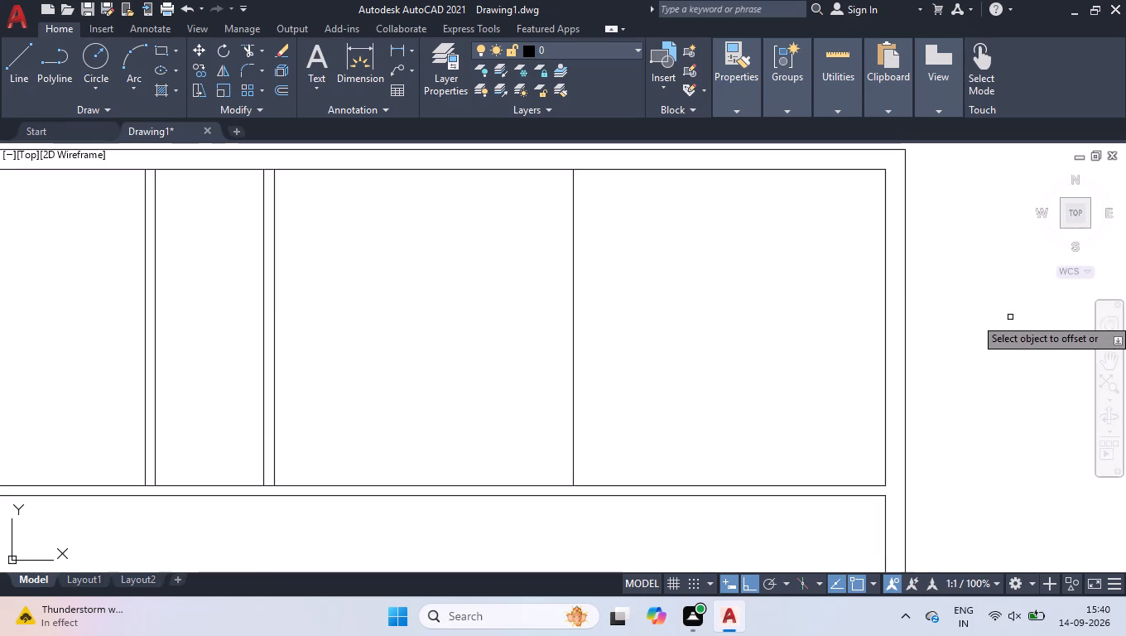
left_click(883, 307)
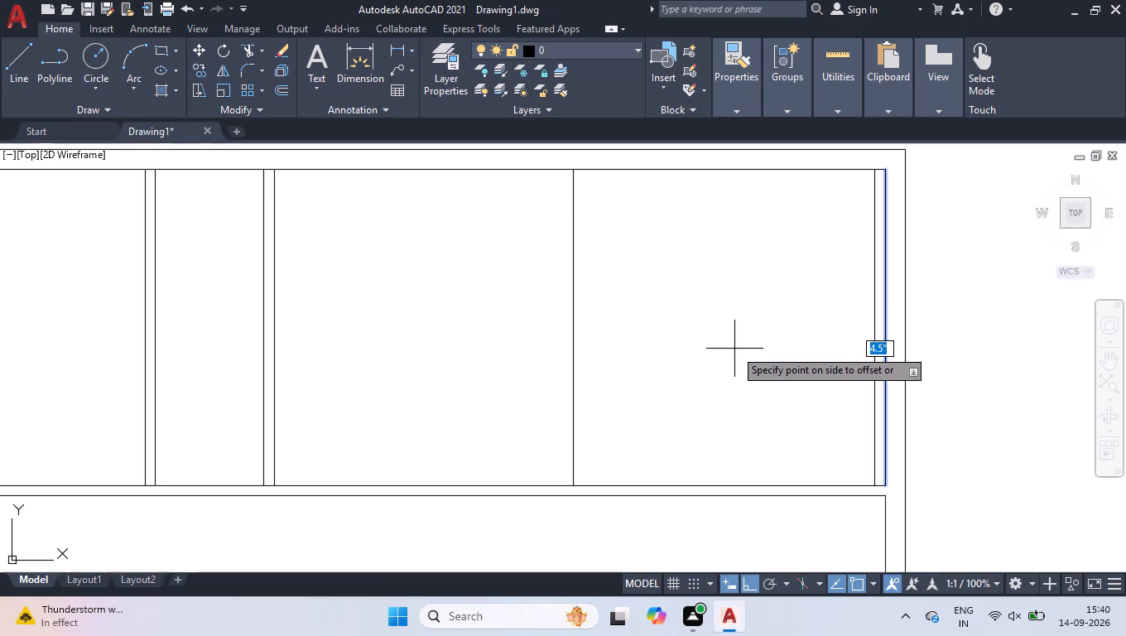
type("11'")
key("Return")
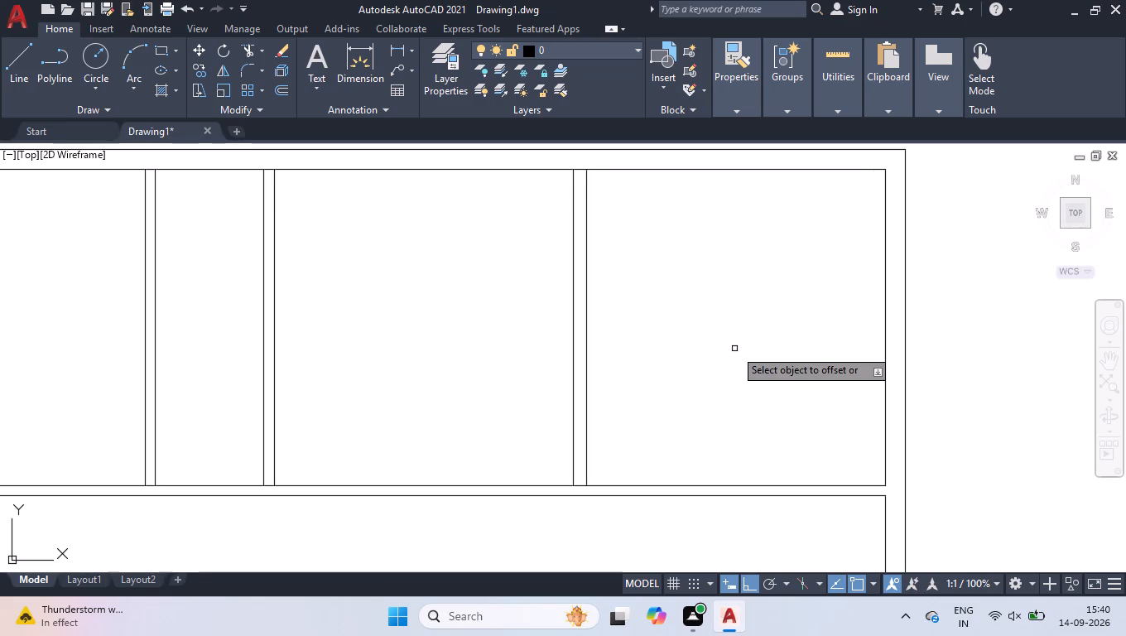
key("Return")
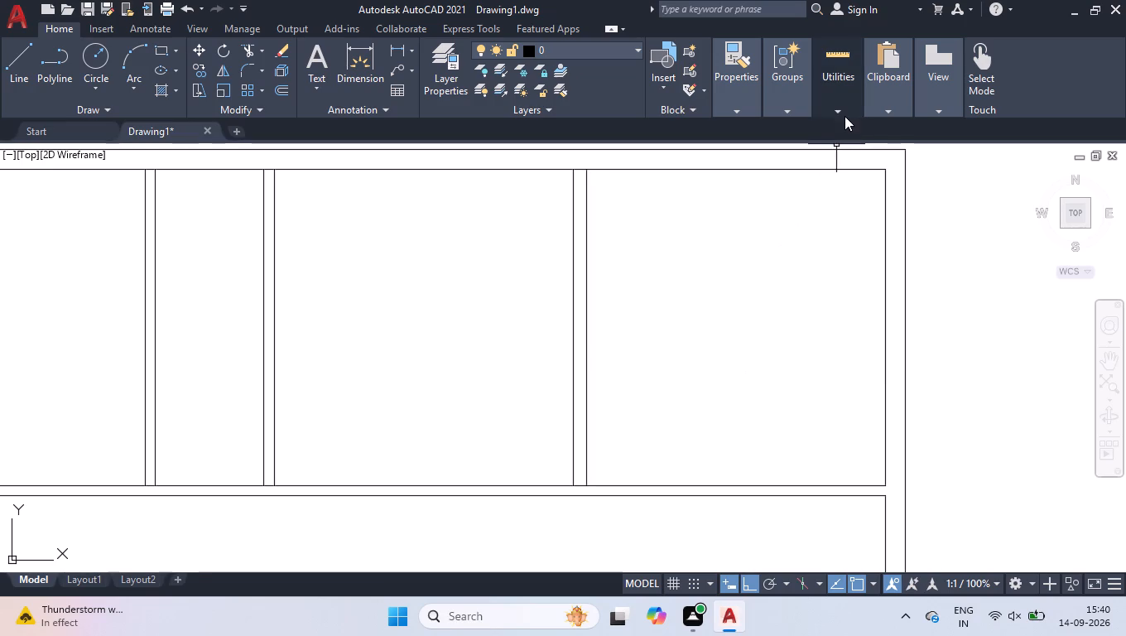
Measure the thickness of the third vertical partition.
left_click(822, 134)
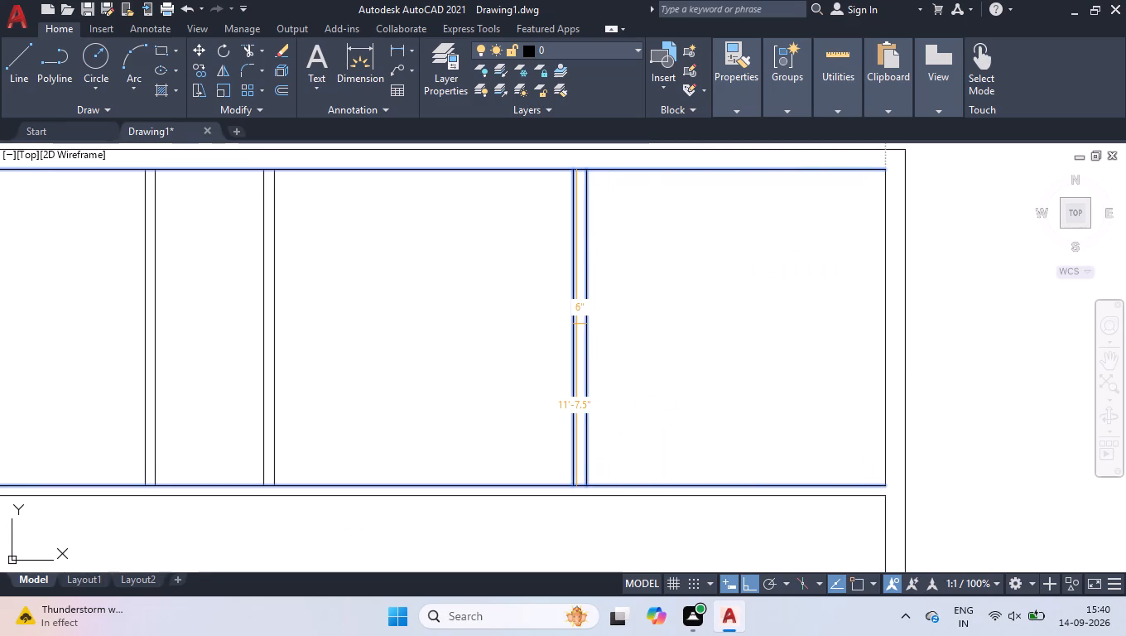
key("Return")
Delete both horizontal partition lines below the top row of rooms.
scroll(659, 346, "down", 2)
scroll(633, 419, "up", 1)
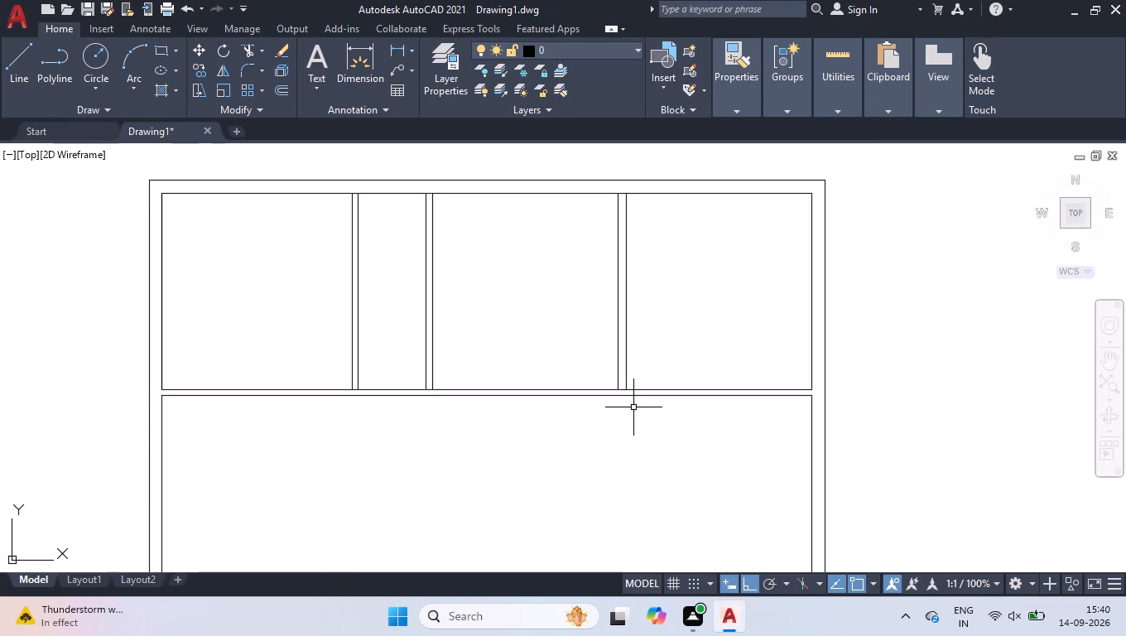
left_click(716, 372)
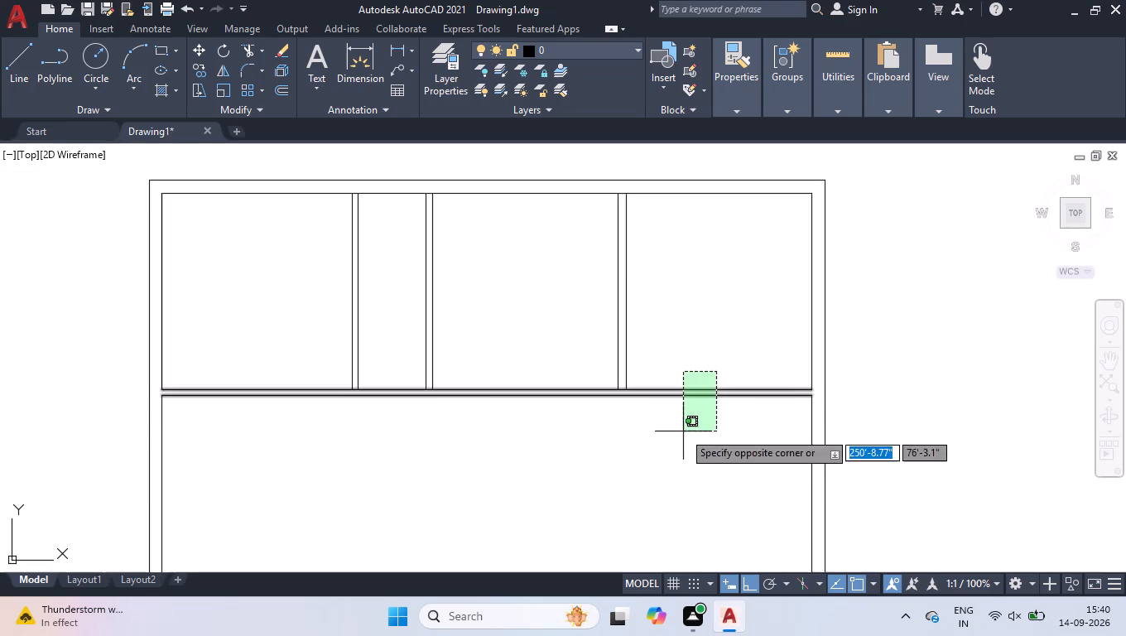
left_click(683, 431)
key("Delete")
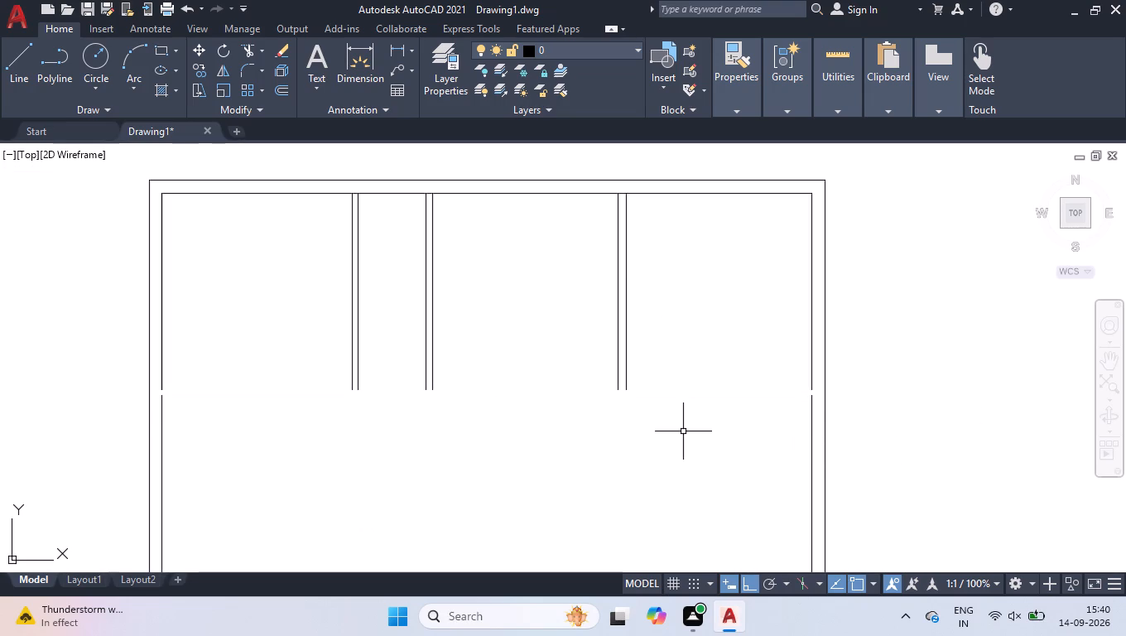
Rebuild the horizontal partition by offsetting the inner top wall line 12' down and that new line 4.5" further down.
type("off")
key("Return")
type("12'")
key("Return")
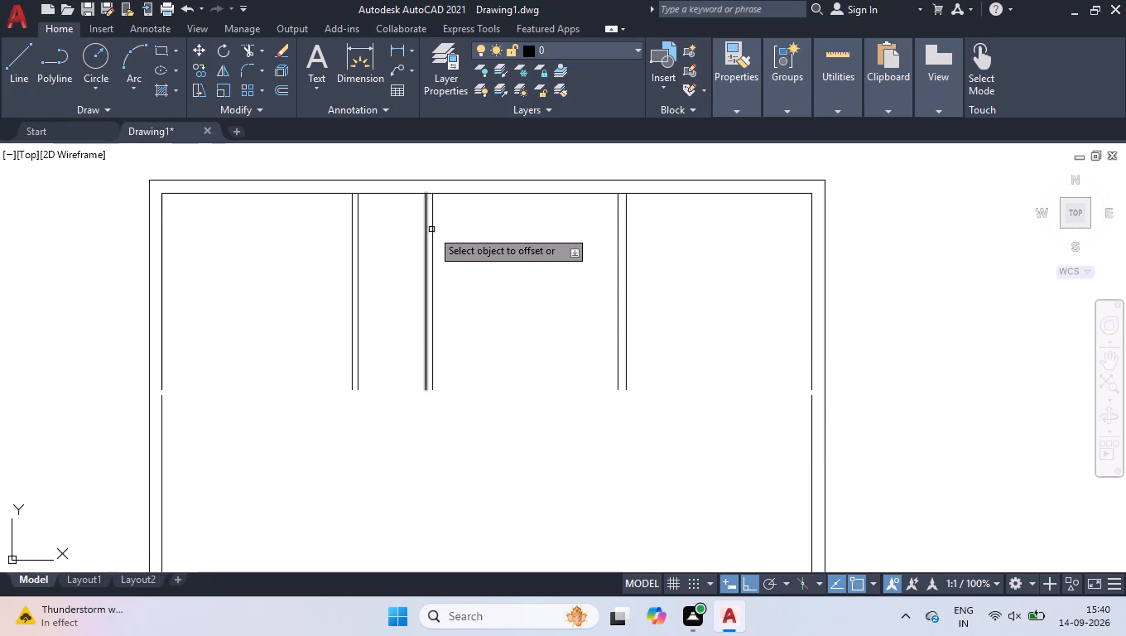
left_click(468, 195)
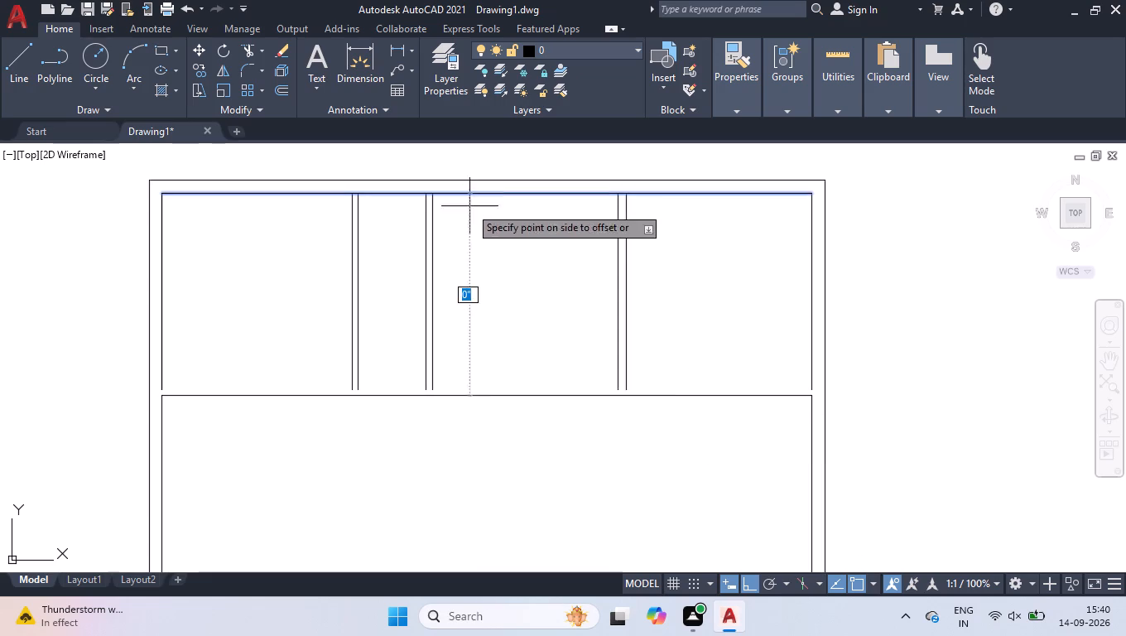
left_click(491, 356)
left_click(510, 397)
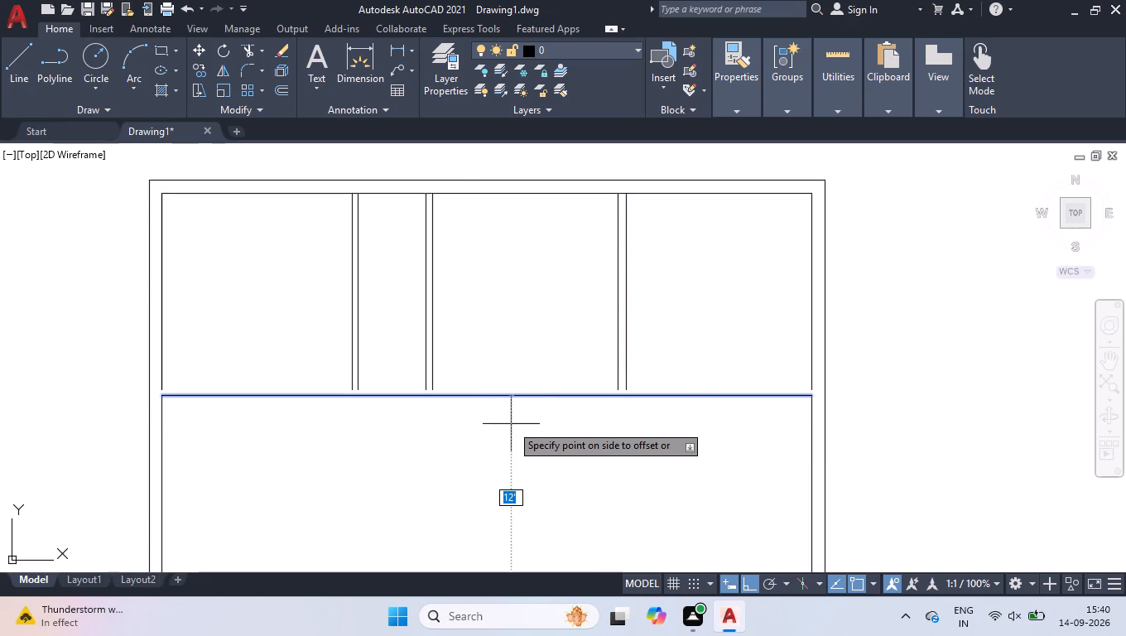
type("4.5")
key("Return")
key("Return")
Extend the three vertical partitions and both upper inner side wall lines down to the new horizontal partition.
type("ex")
key("Return")
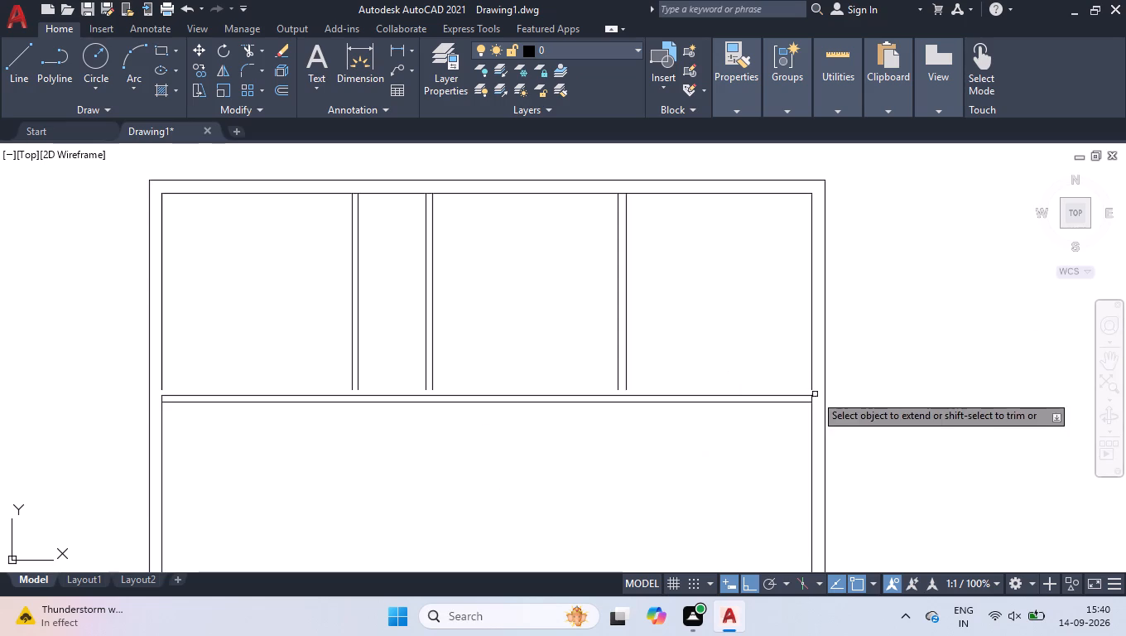
left_click(820, 364)
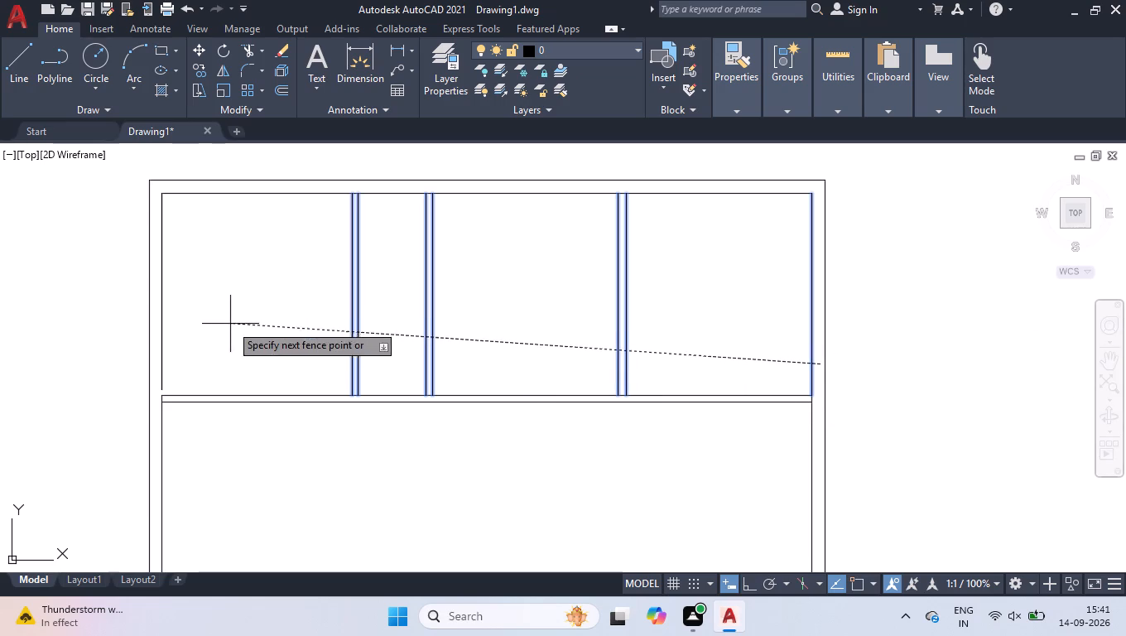
left_click(156, 321)
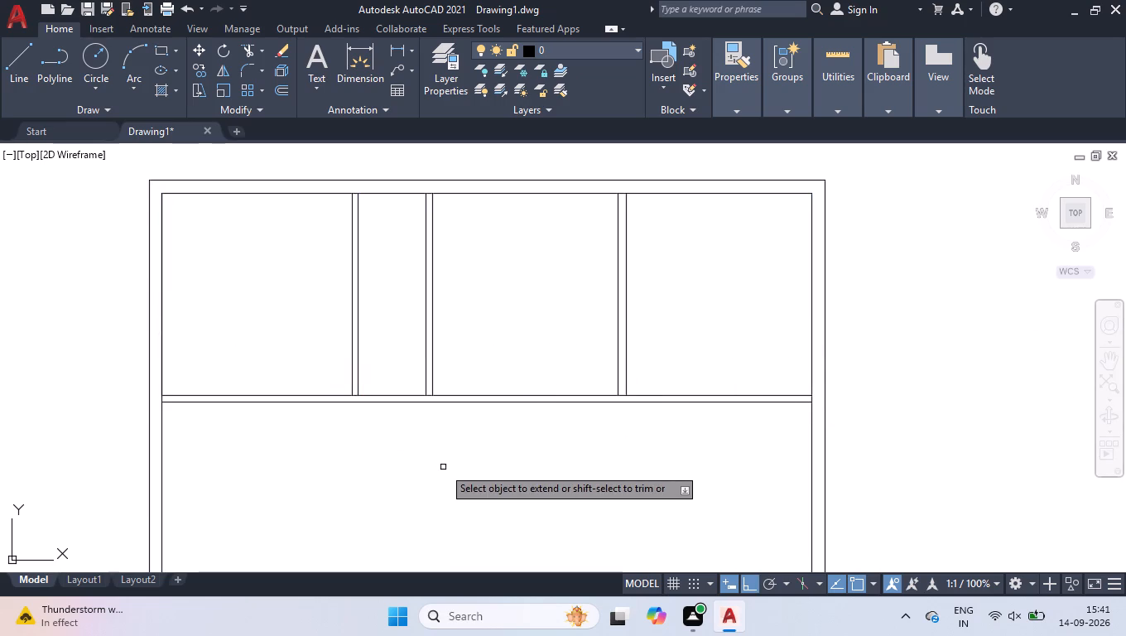
key("Return")
Trim the inner side wall lines between the two horizontal partition lines at both ends with a fence.
type("tr")
key("Return")
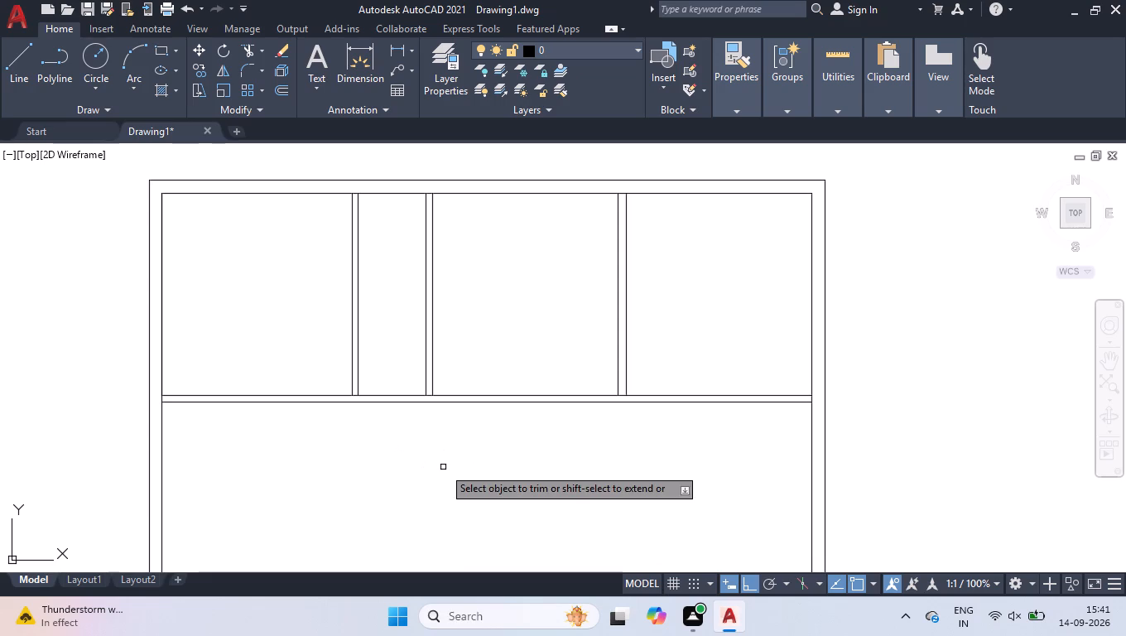
scroll(281, 436, "up", 1)
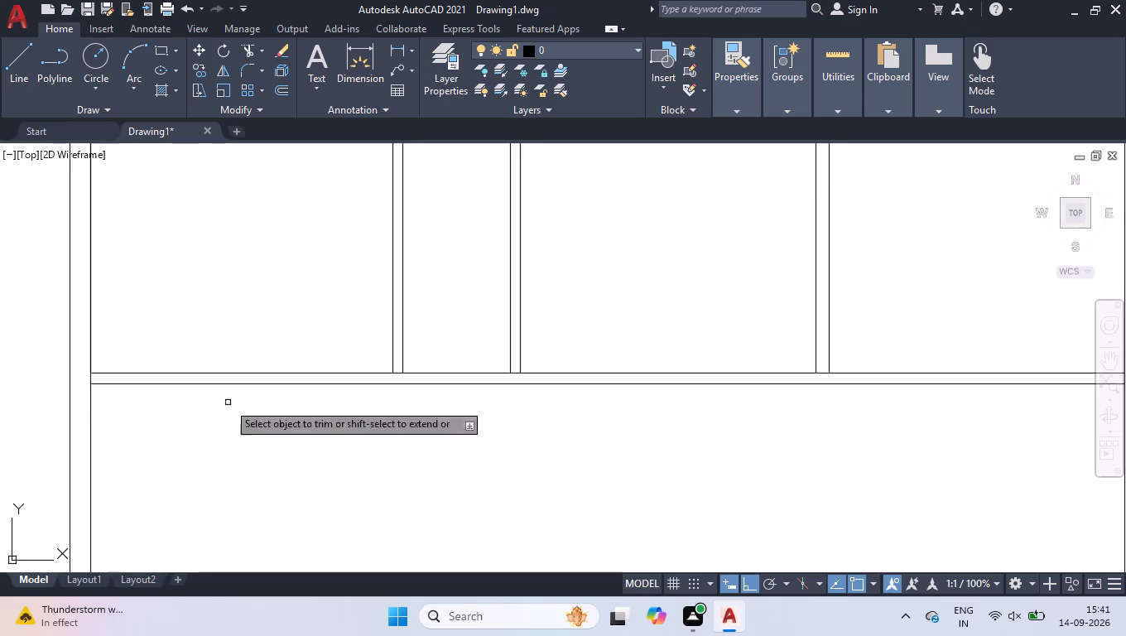
left_click(83, 378)
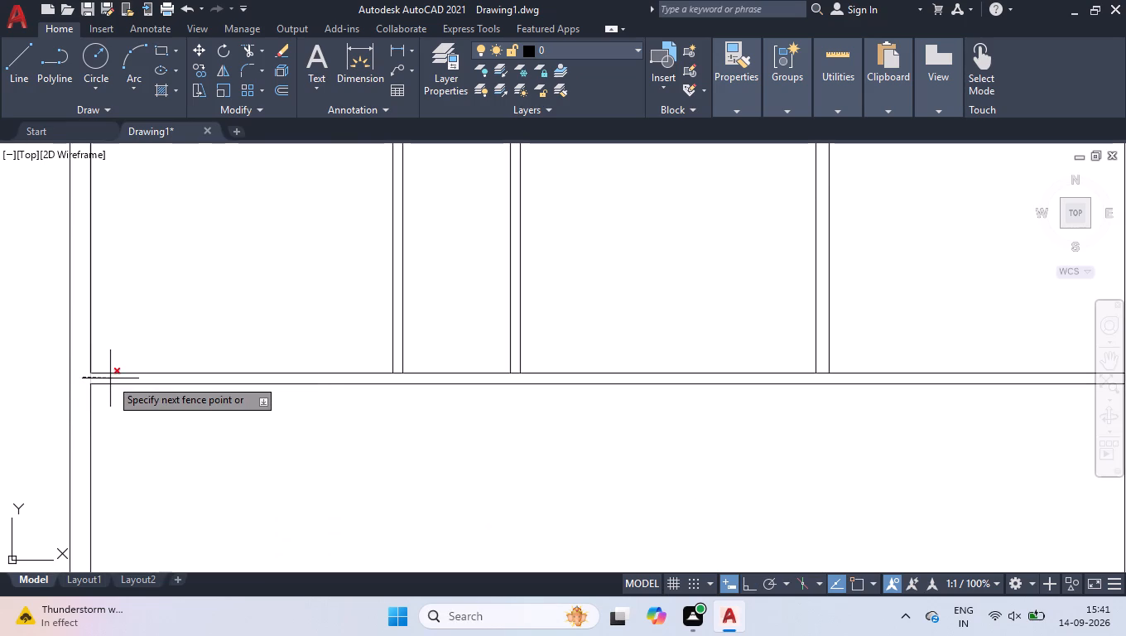
scroll(112, 378, "down", 2)
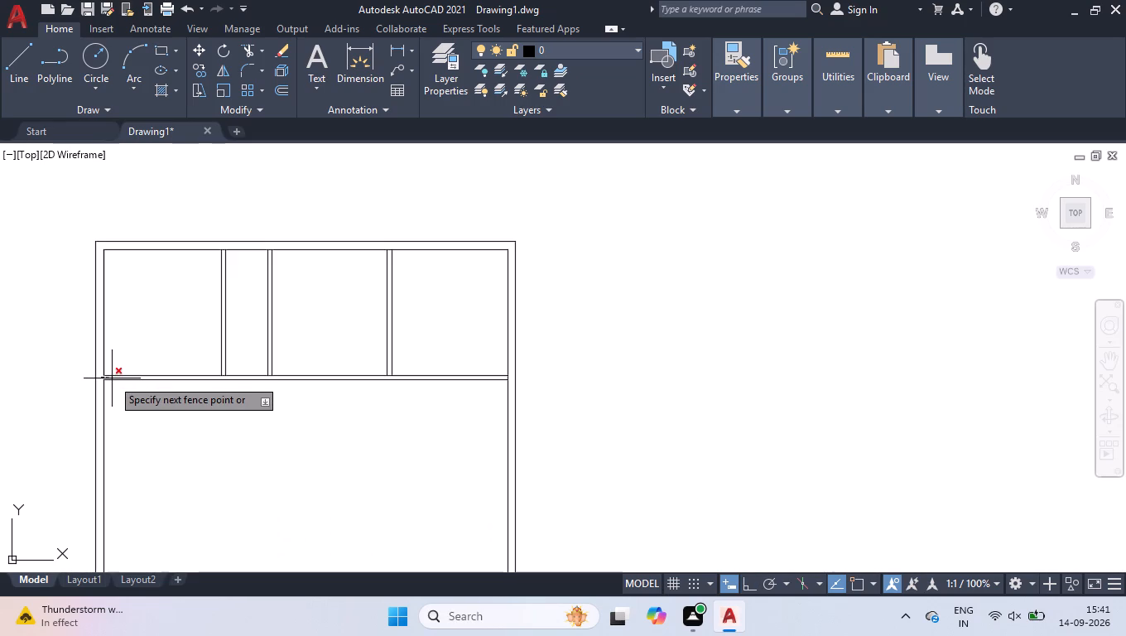
scroll(112, 378, "down", 1)
scroll(327, 381, "up", 3)
scroll(450, 367, "up", 2)
left_click(450, 378)
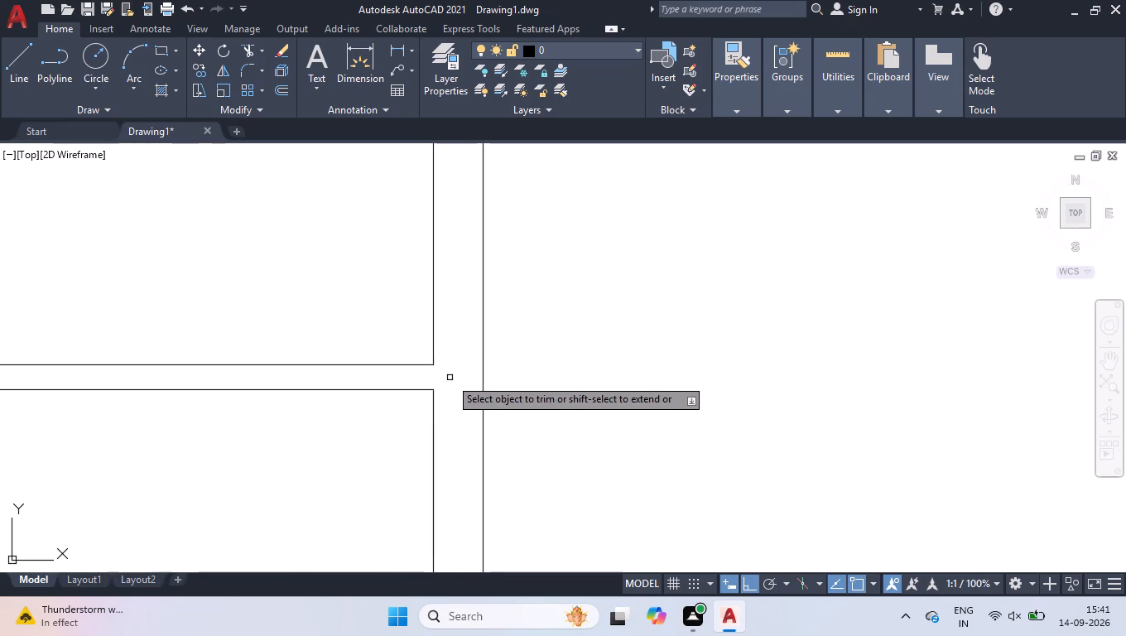
key("Return")
Trim the inner top wall line and upper horizontal partition line within the thickness of all three vertical partitions.
scroll(776, 418, "down", 4)
scroll(583, 406, "up", 1)
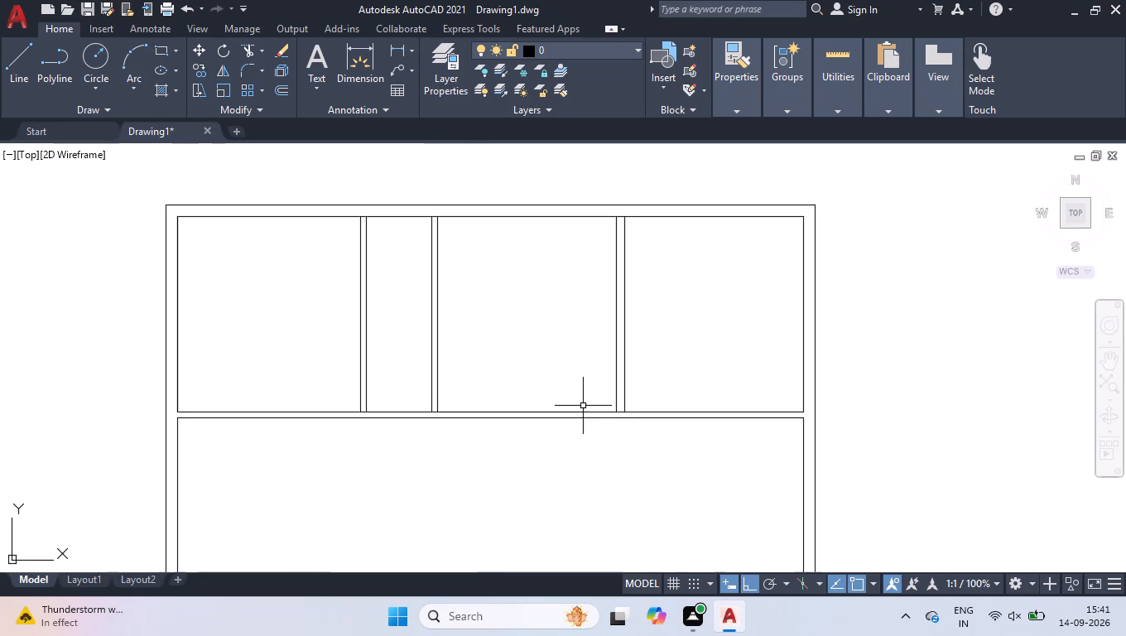
scroll(501, 306, "up", 1)
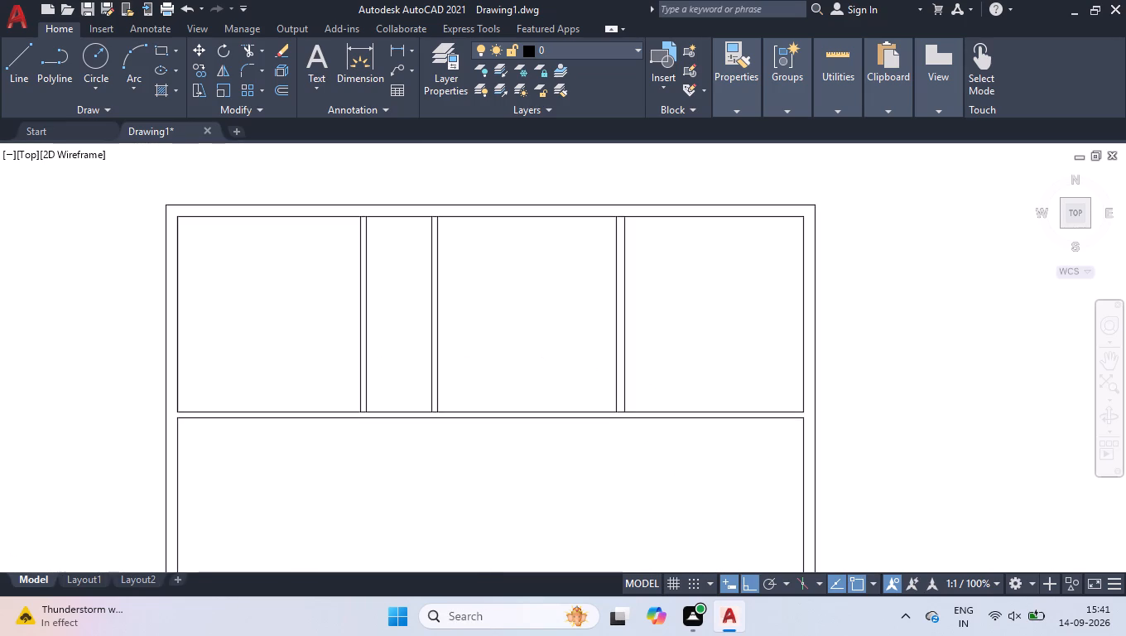
type("tr")
key("Return")
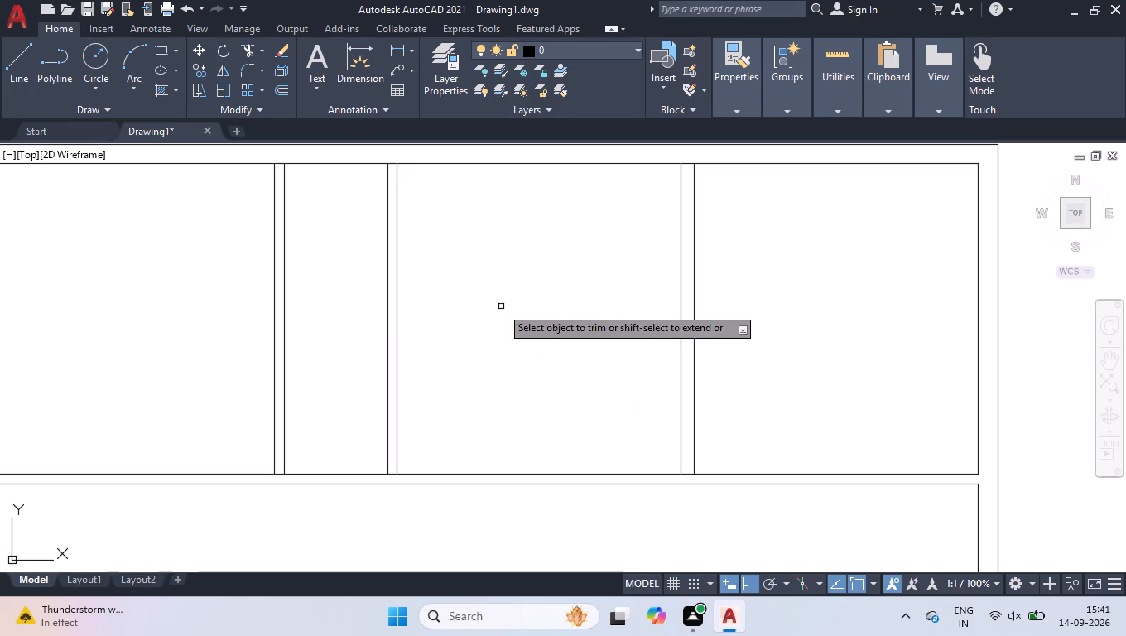
left_click(687, 158)
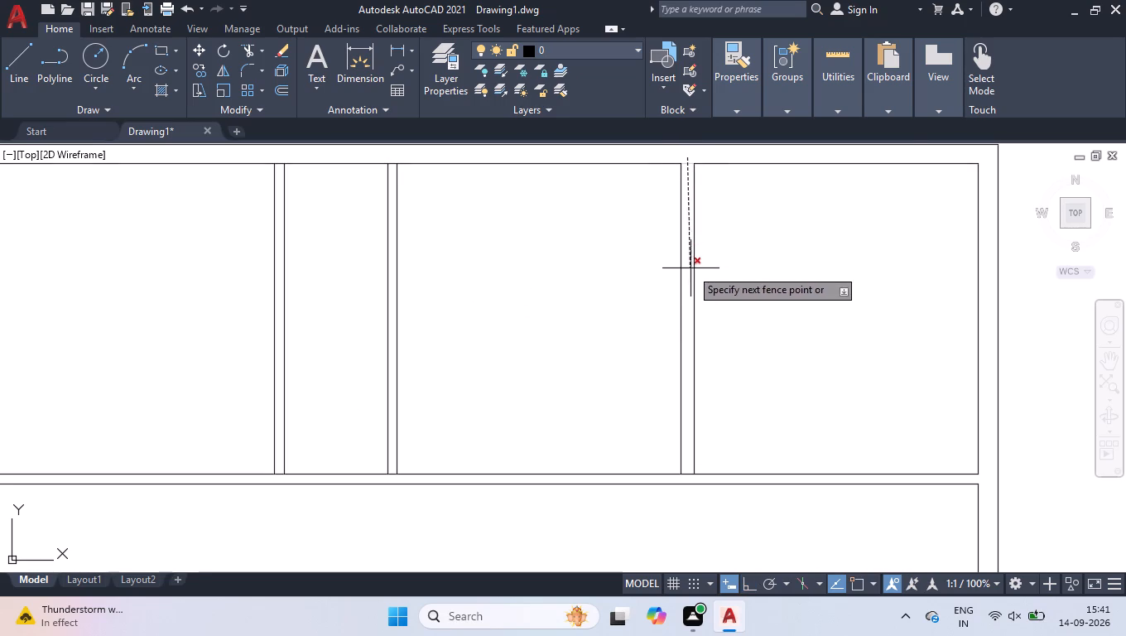
left_click(689, 479)
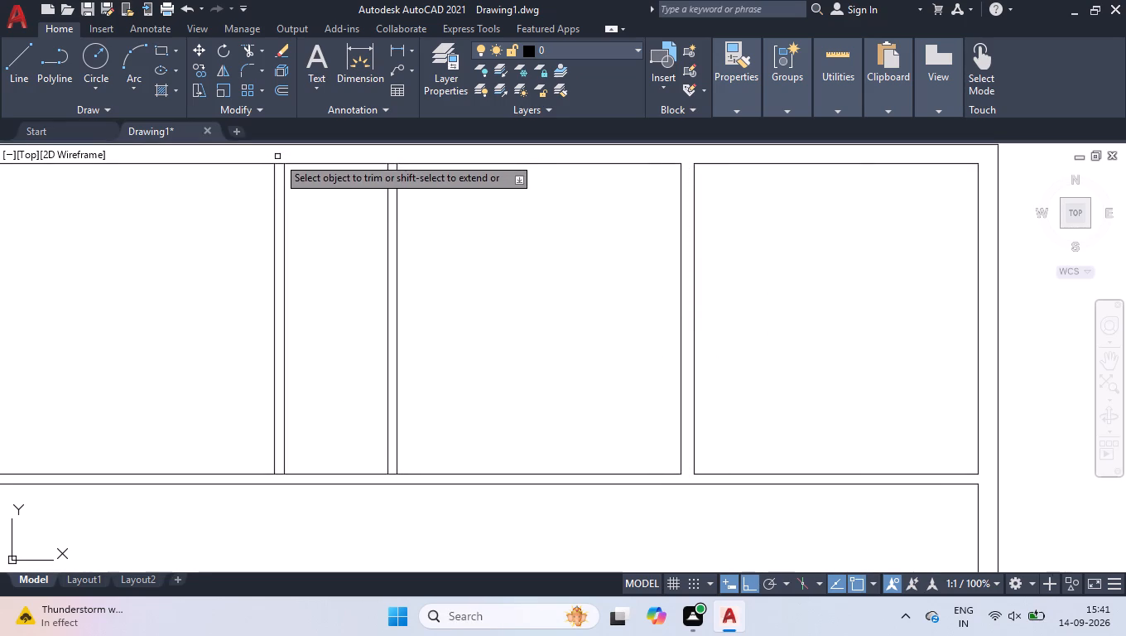
left_click(280, 158)
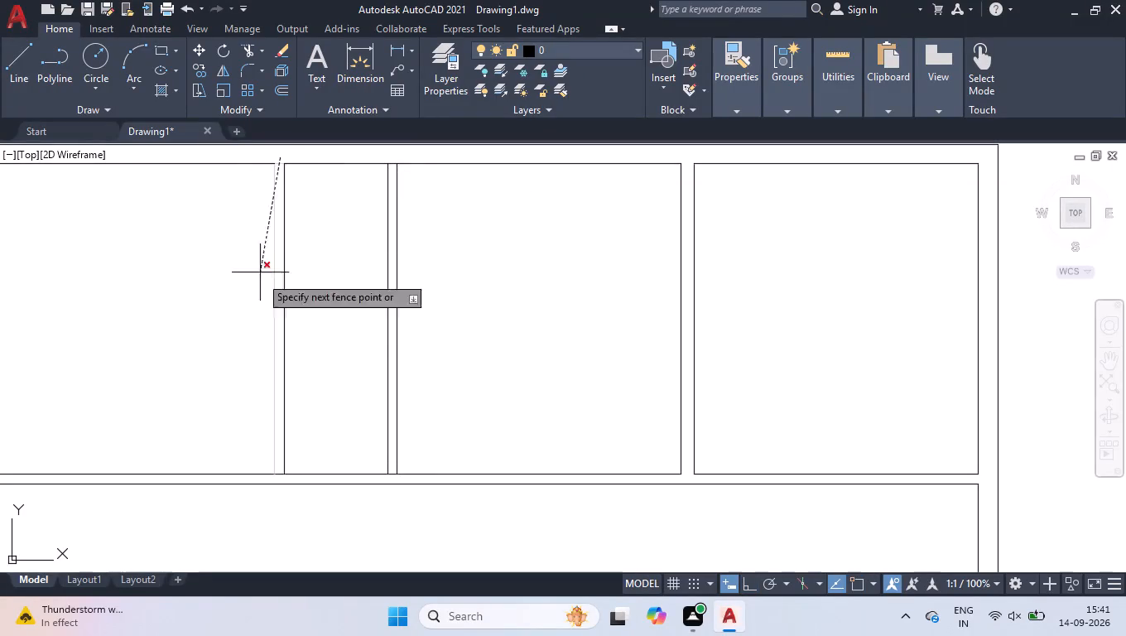
left_click(280, 479)
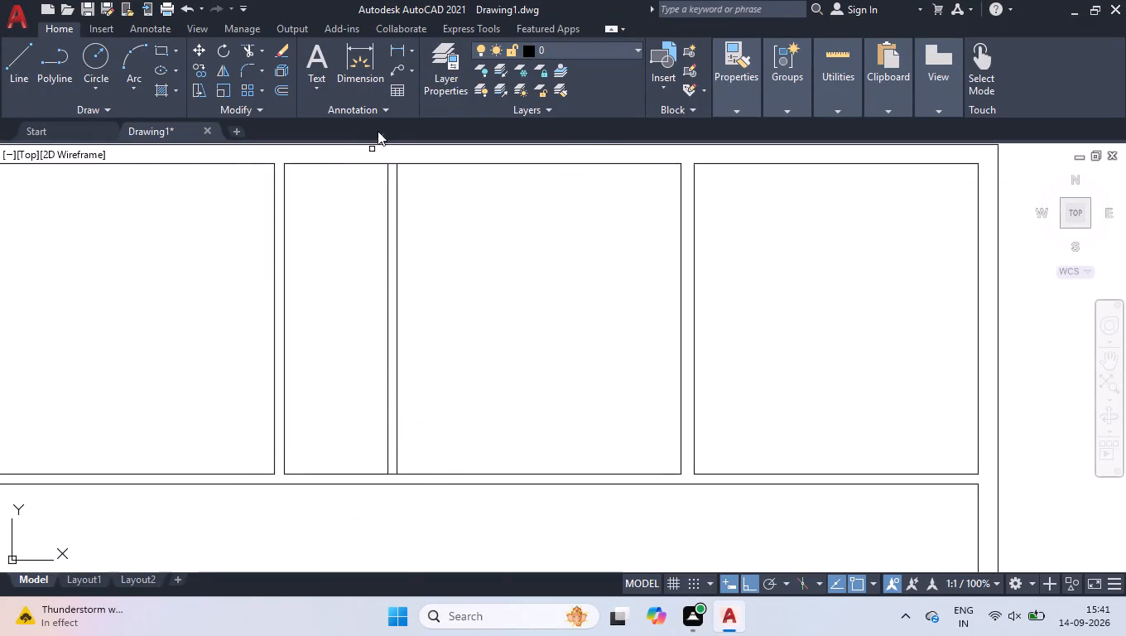
left_click(392, 157)
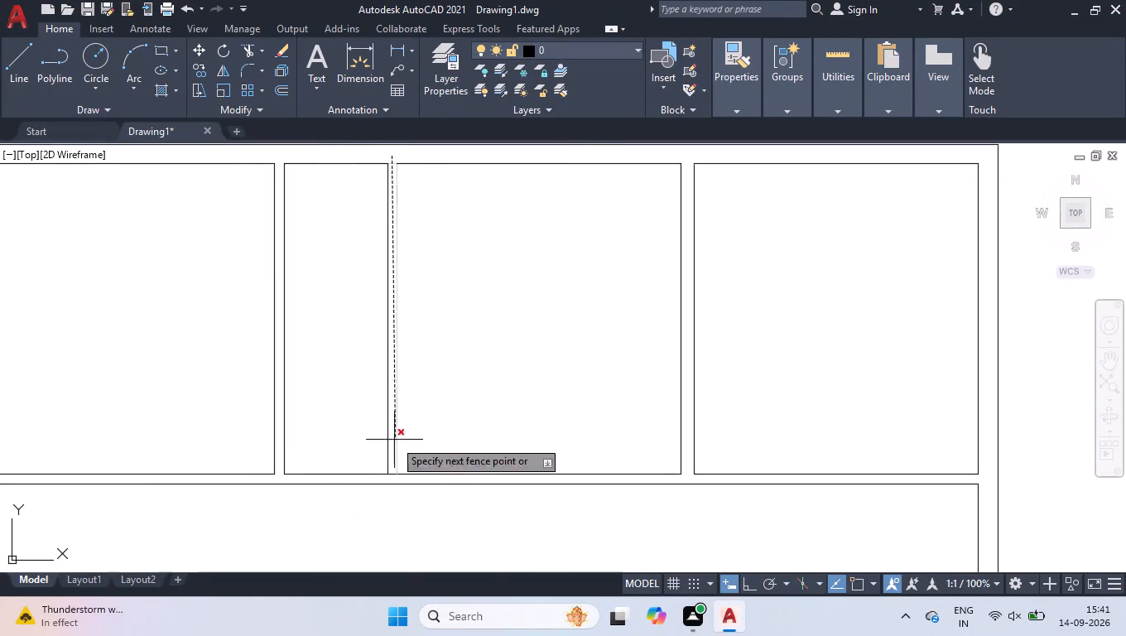
left_click(392, 479)
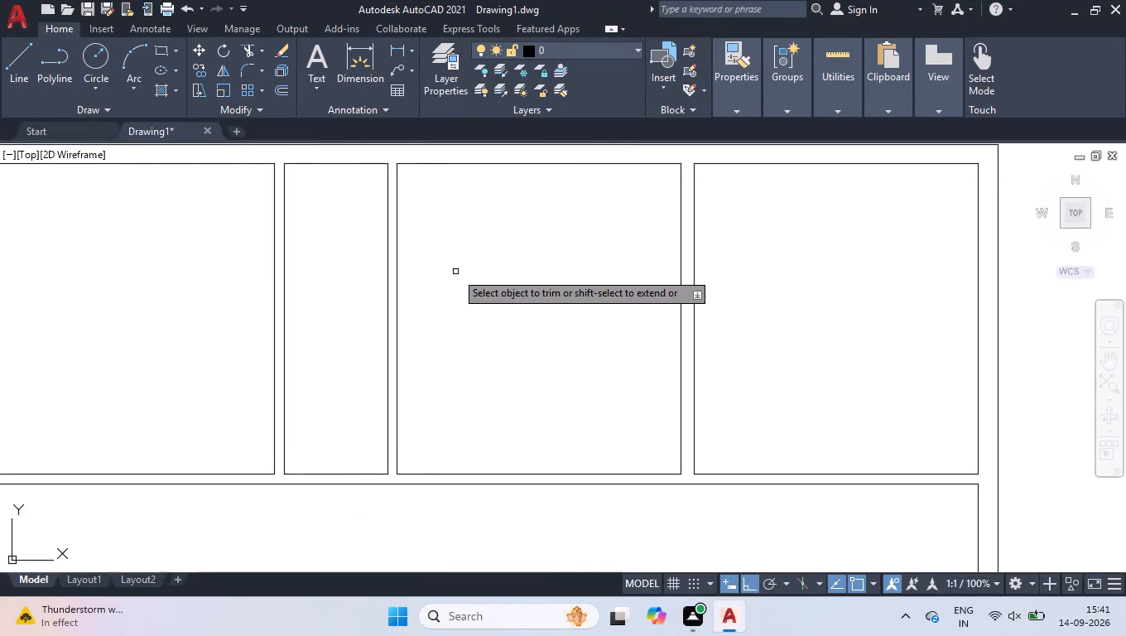
key("Return")
Delete the duplicate inner left wall line beside the upper-left room.
scroll(467, 264, "down", 3)
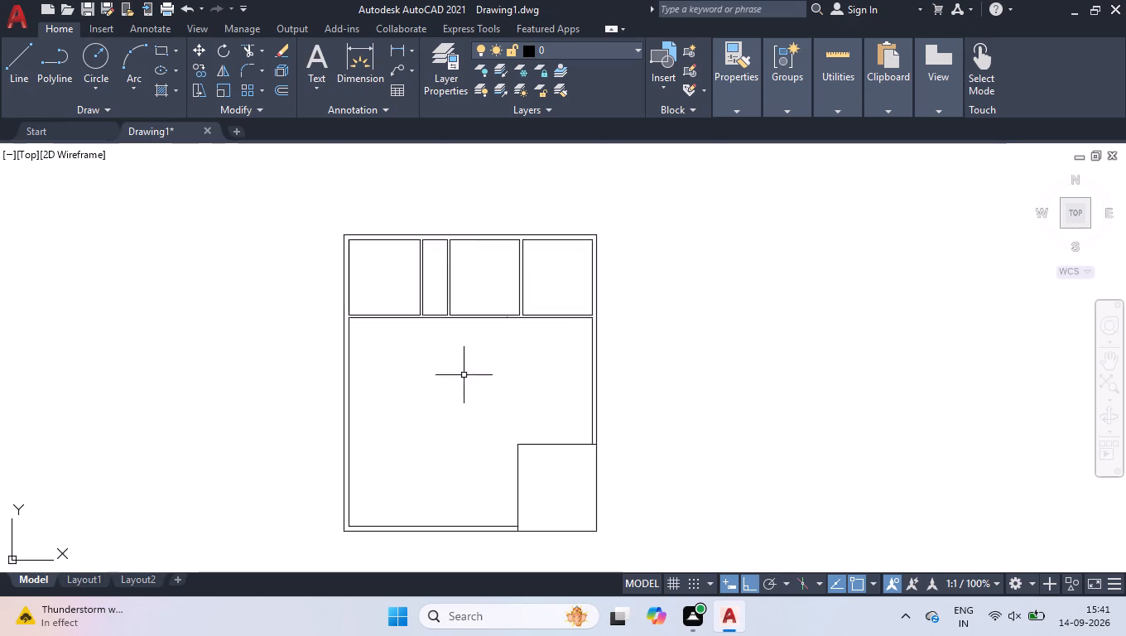
scroll(398, 412, "up", 2)
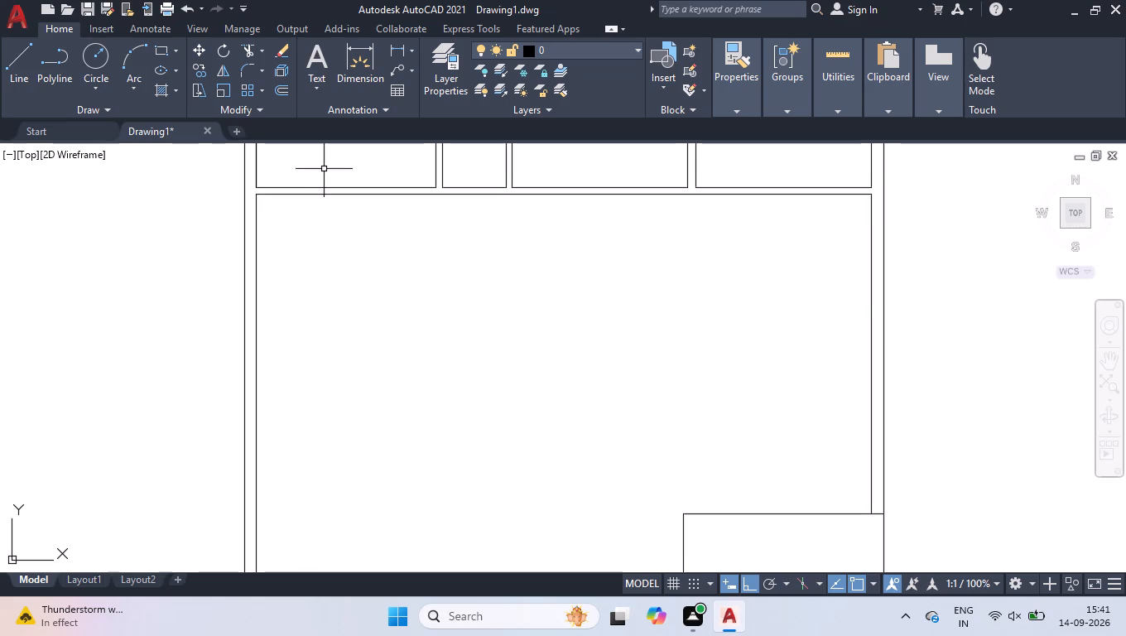
scroll(325, 168, "up", 1)
left_click(214, 187)
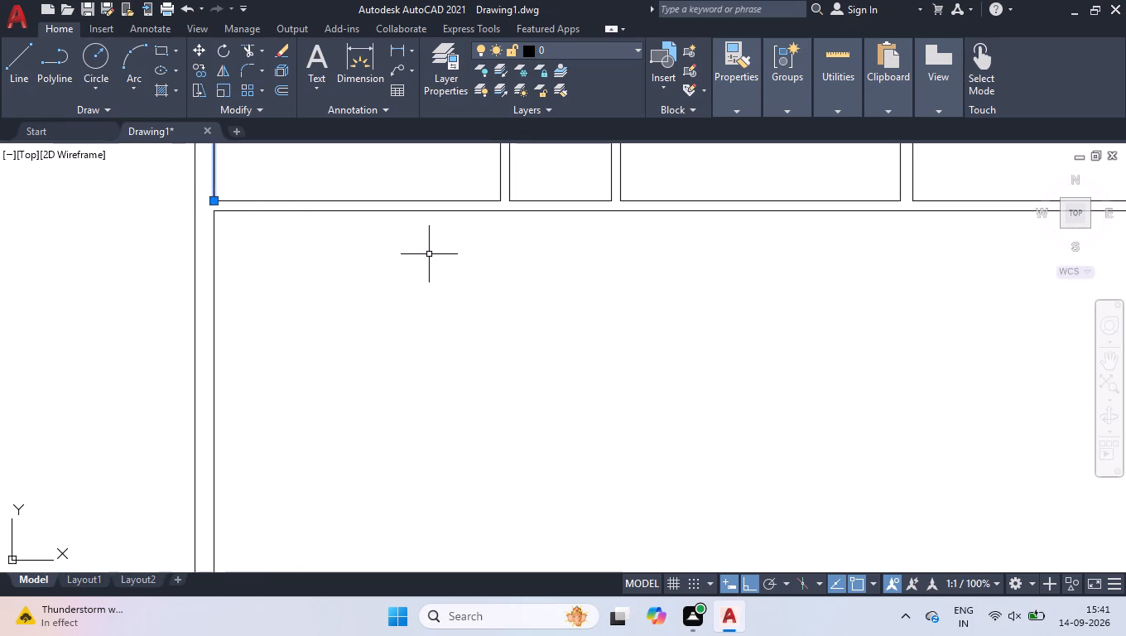
key("Delete")
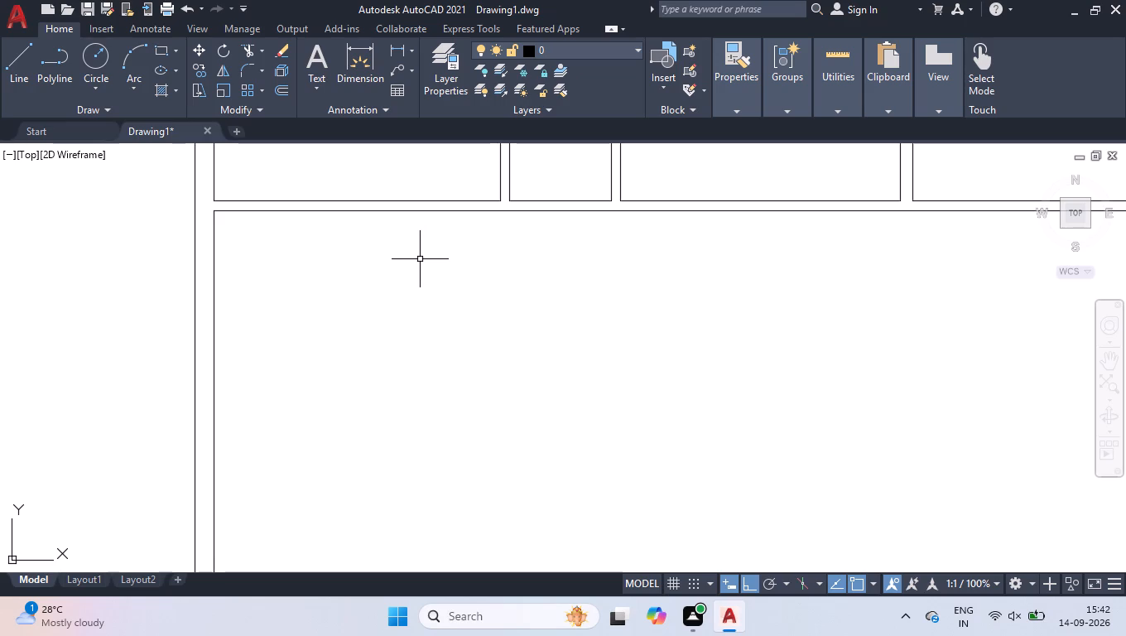
Draw a 7' by 4' room outline with Line in the left inner corner below the horizontal partition.
key("l")
key("Return")
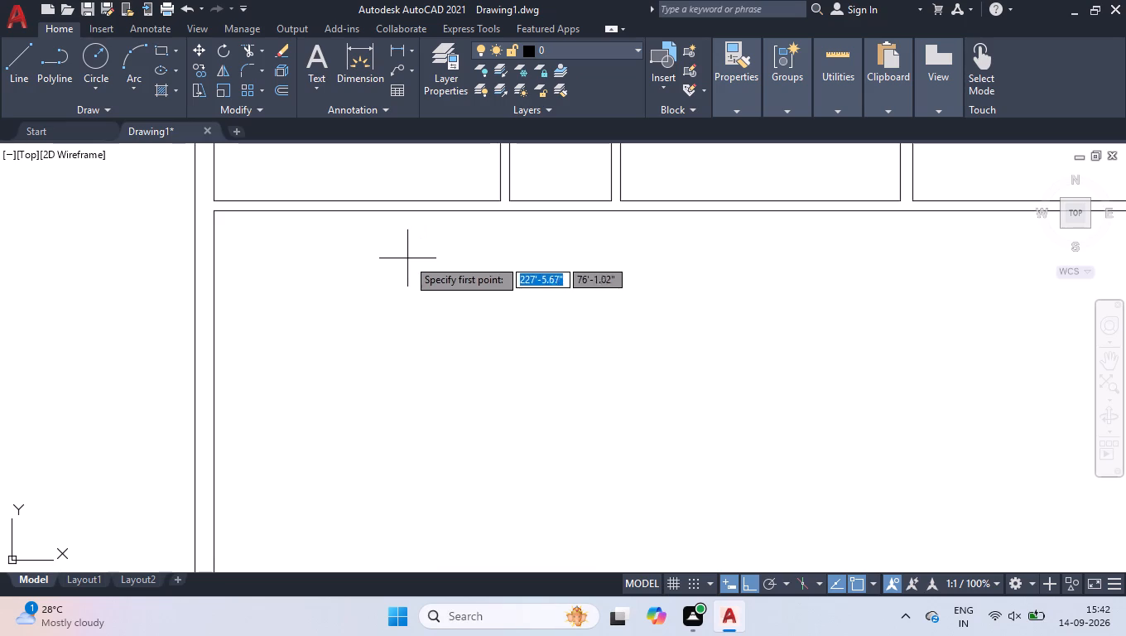
left_click(214, 214)
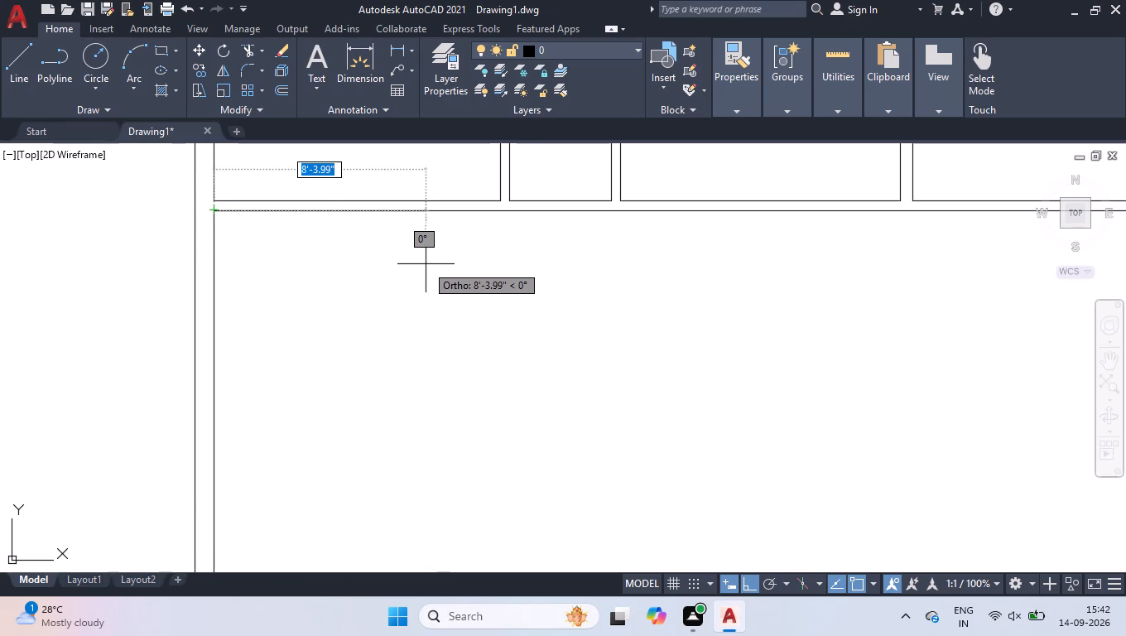
type("7'")
key("Return")
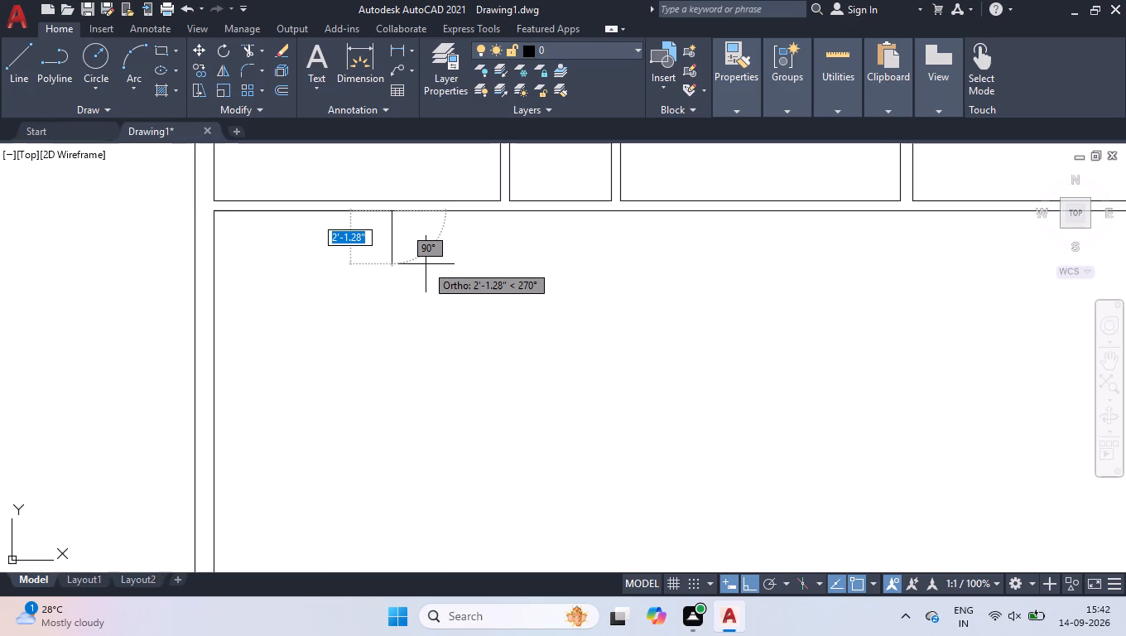
type("4'")
key("Return")
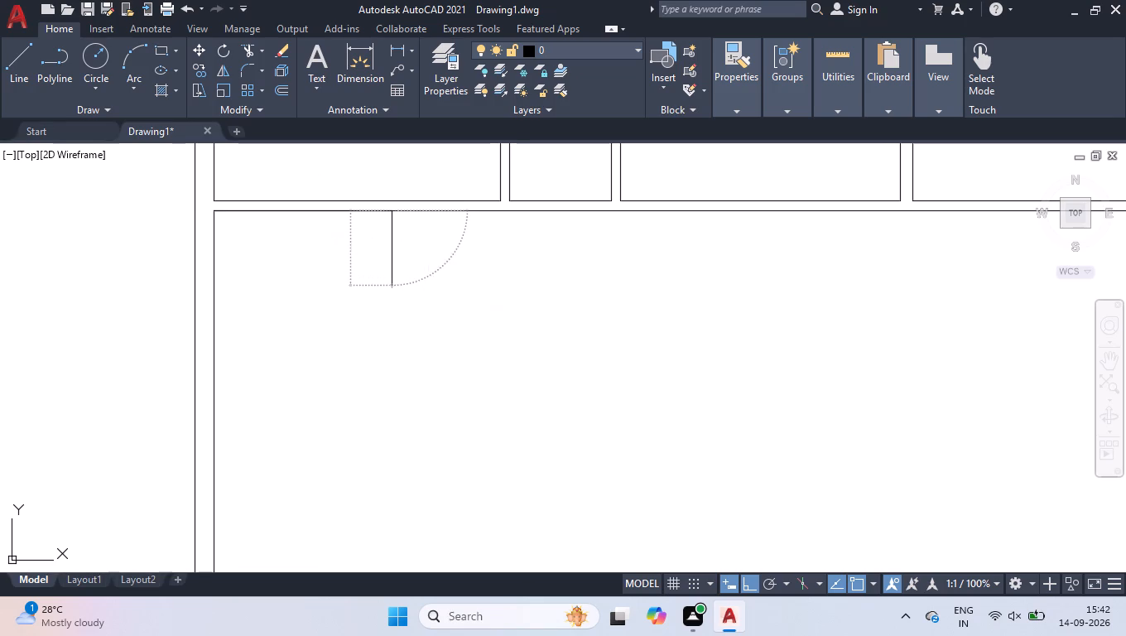
left_click(215, 311)
key("Return")
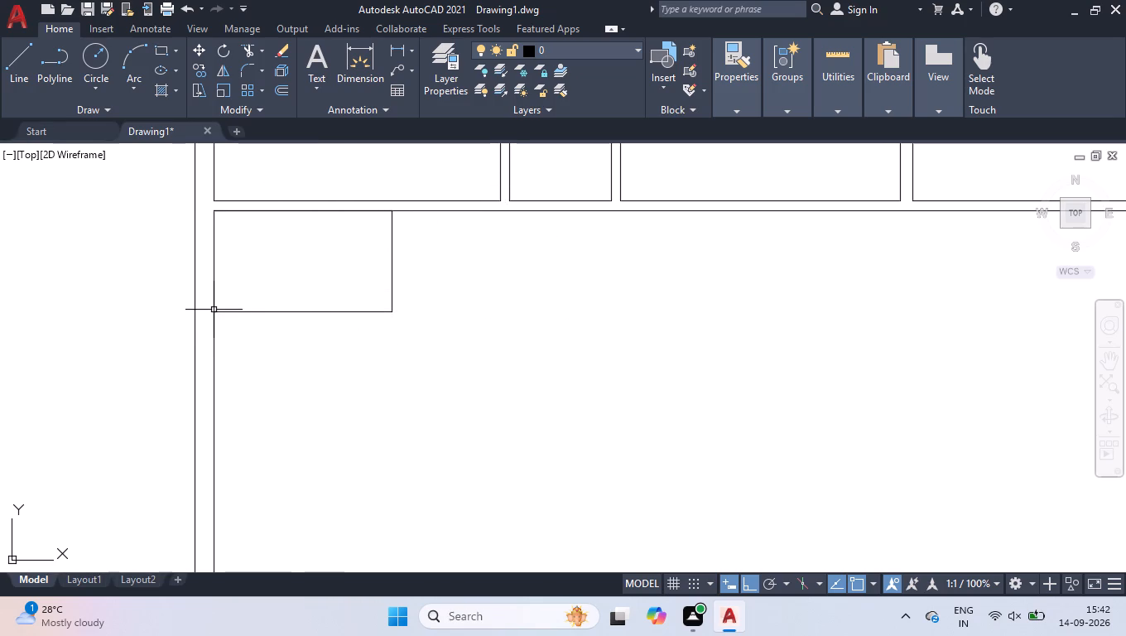
Delete the small room's 7' top line overlapping the horizontal partition.
left_click(277, 212)
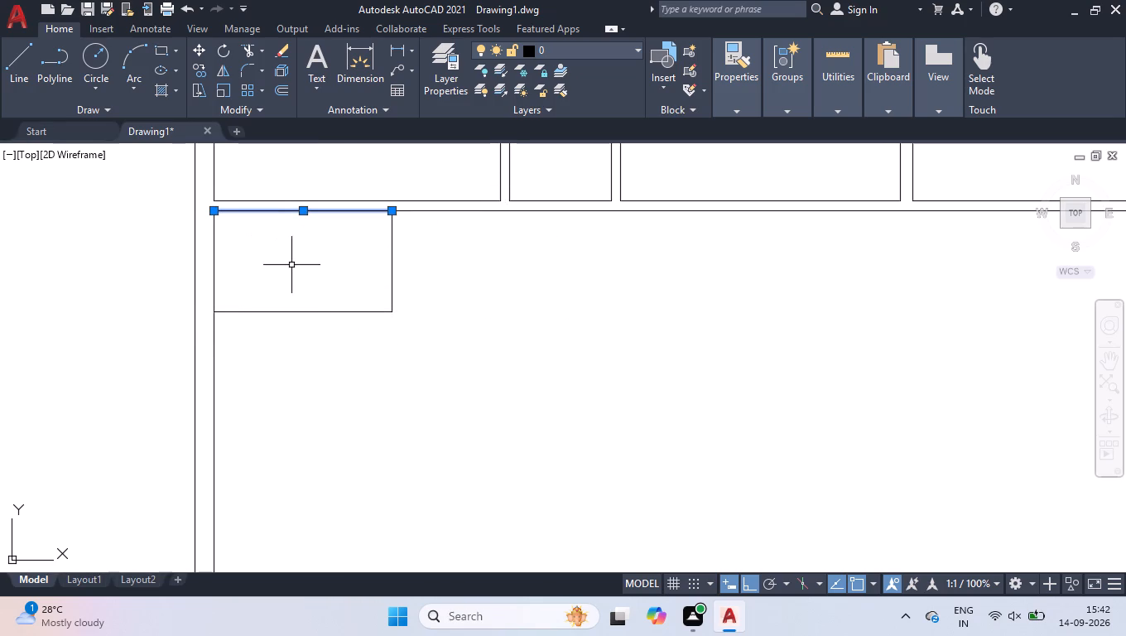
key("Delete")
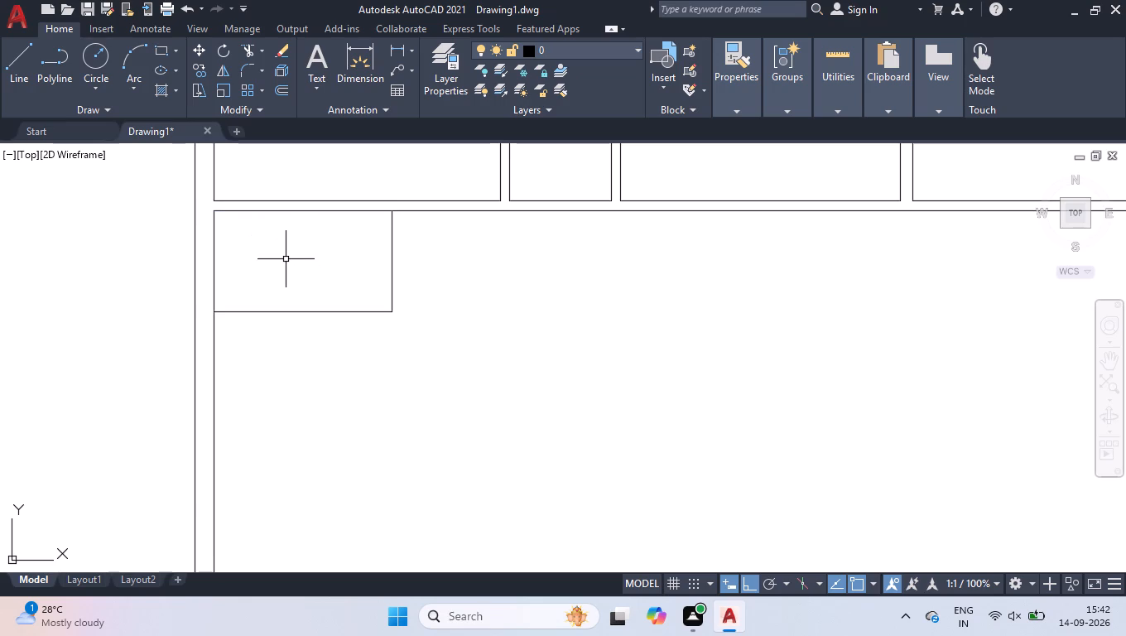
Offset the small room's bottom line downward and its right line outward by 4.5".
type("og")
key("BackSpace")
type("ff")
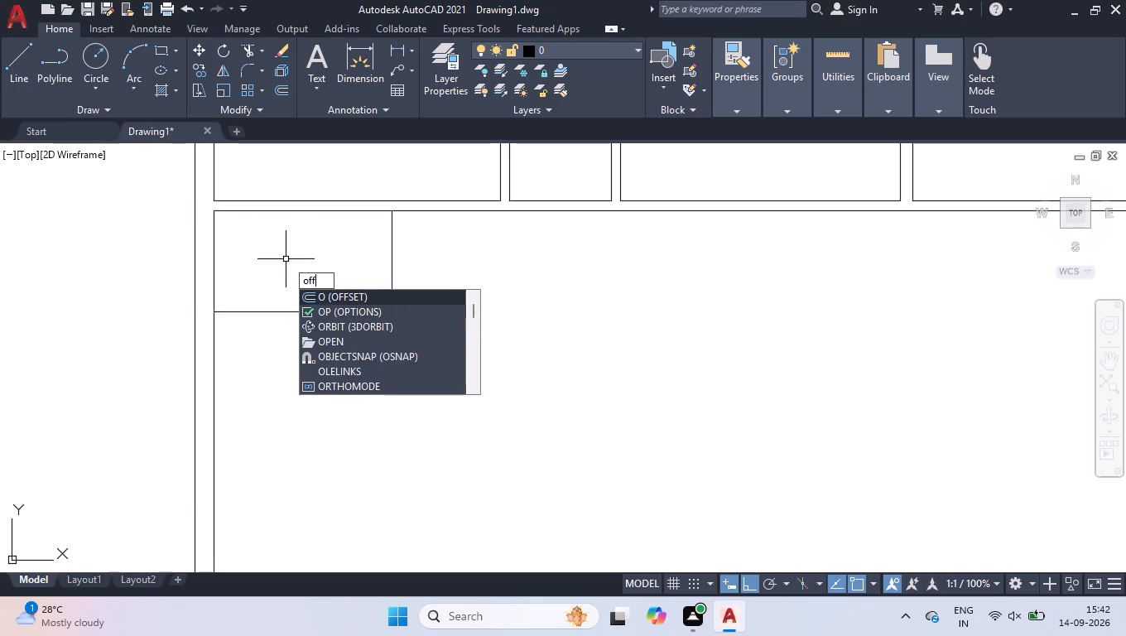
key("Return")
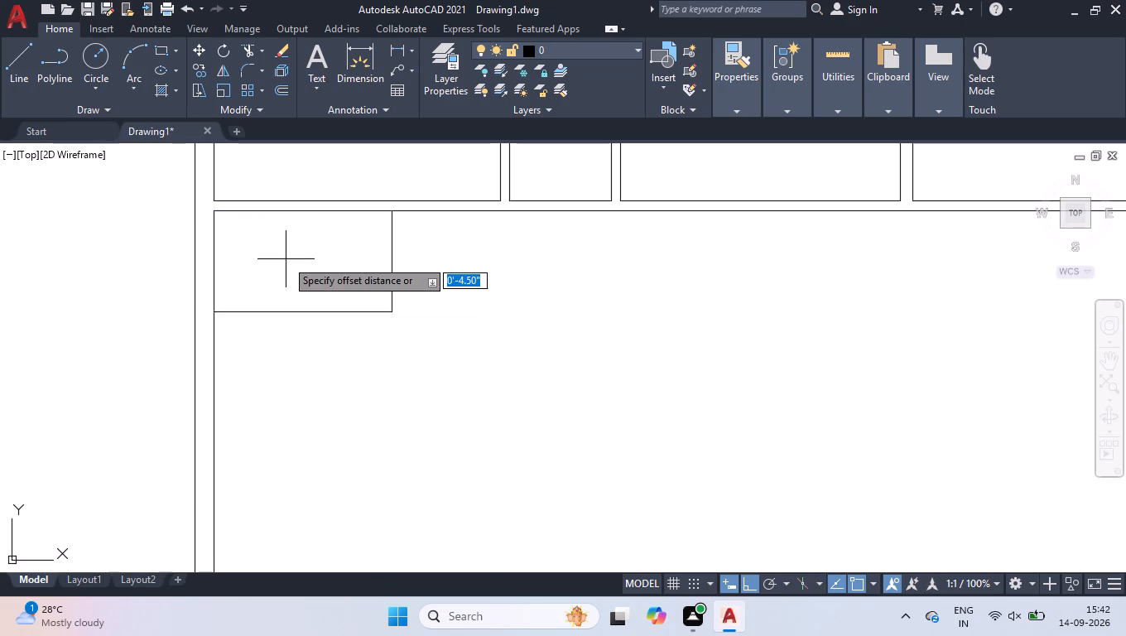
key("Return")
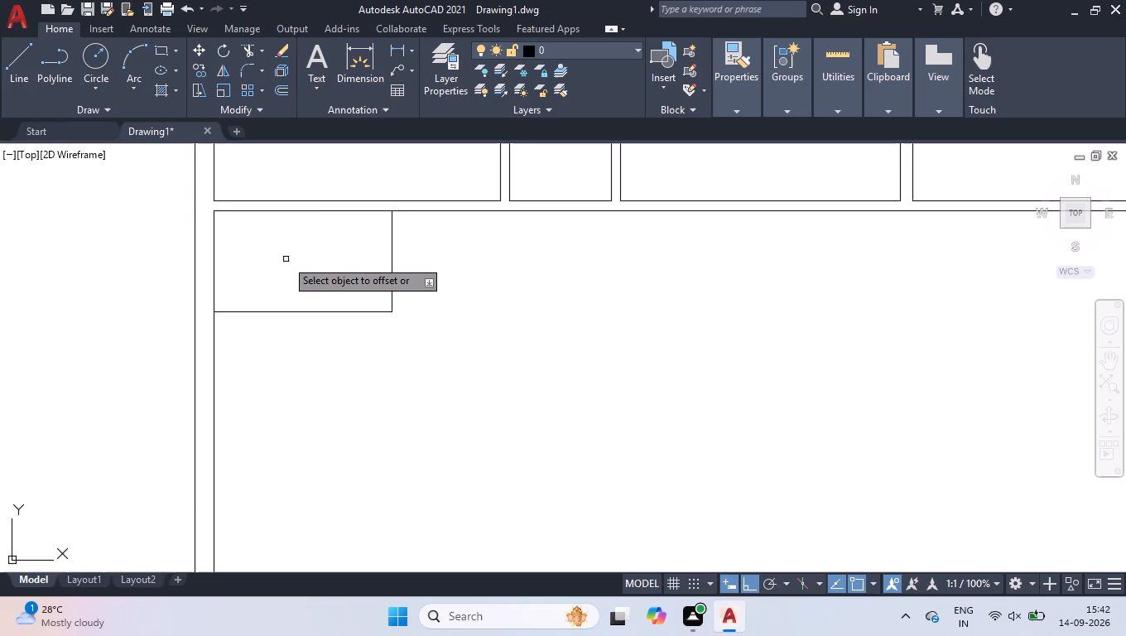
left_click(365, 312)
left_click(343, 368)
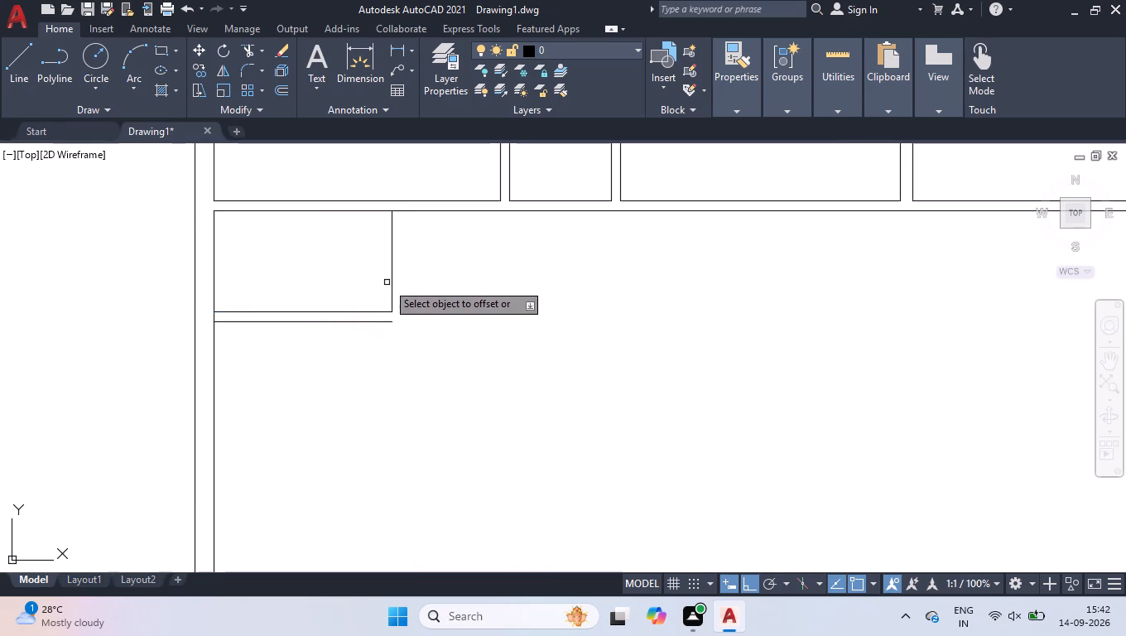
left_click(390, 278)
left_click(455, 296)
Offset the lower line of the small left room's bottom partition 9'3" downward.
scroll(194, 312, "down", 1)
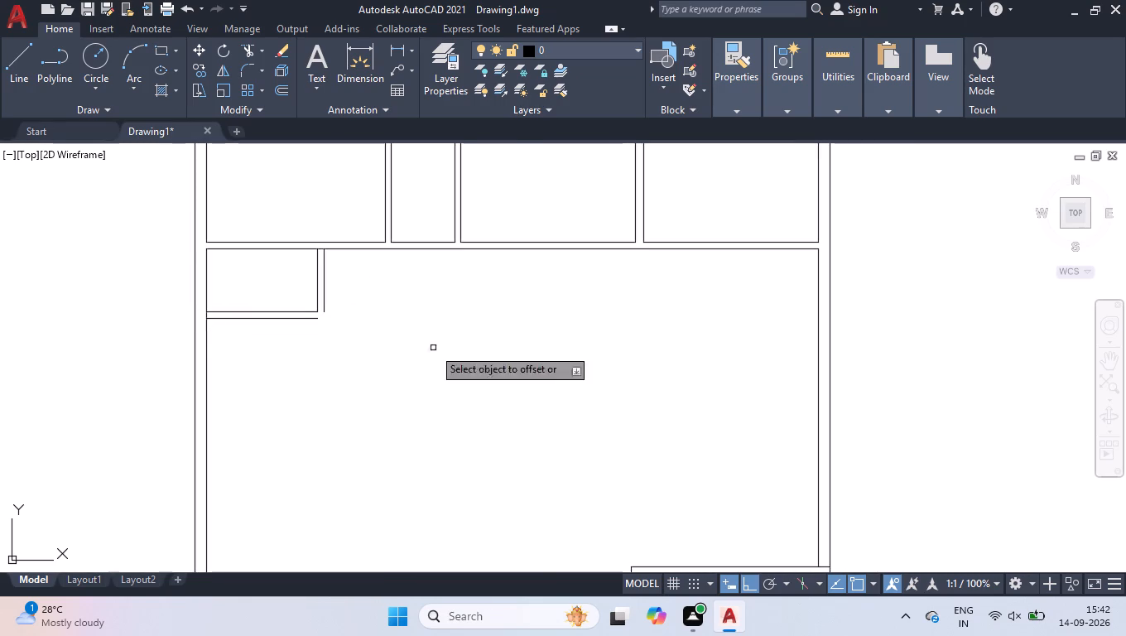
scroll(366, 362, "down", 2)
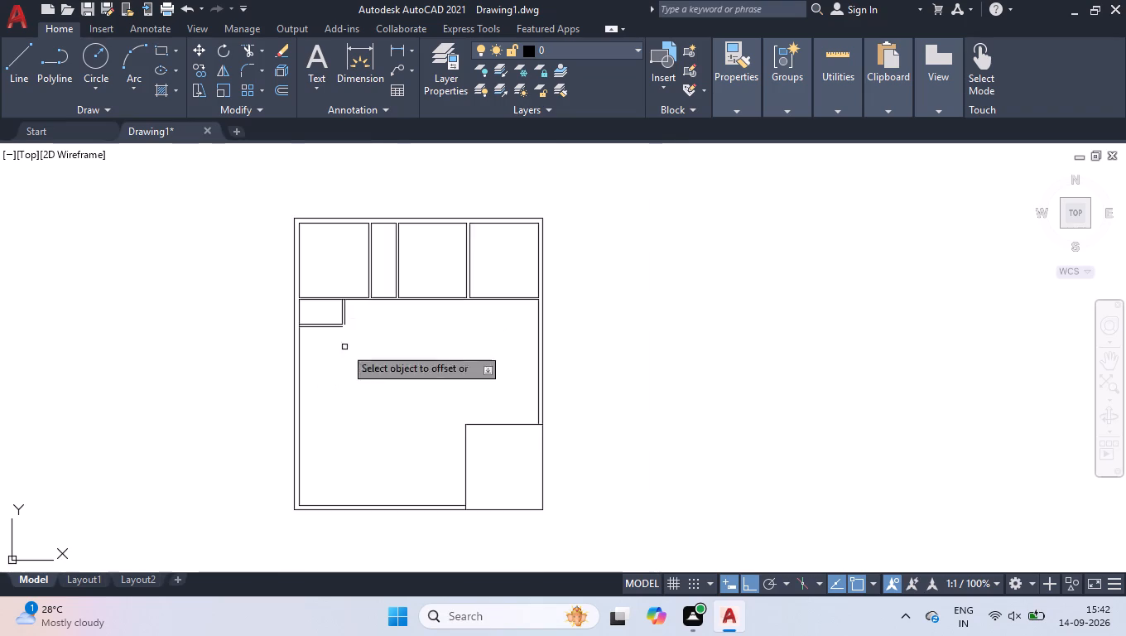
scroll(328, 373, "up", 2)
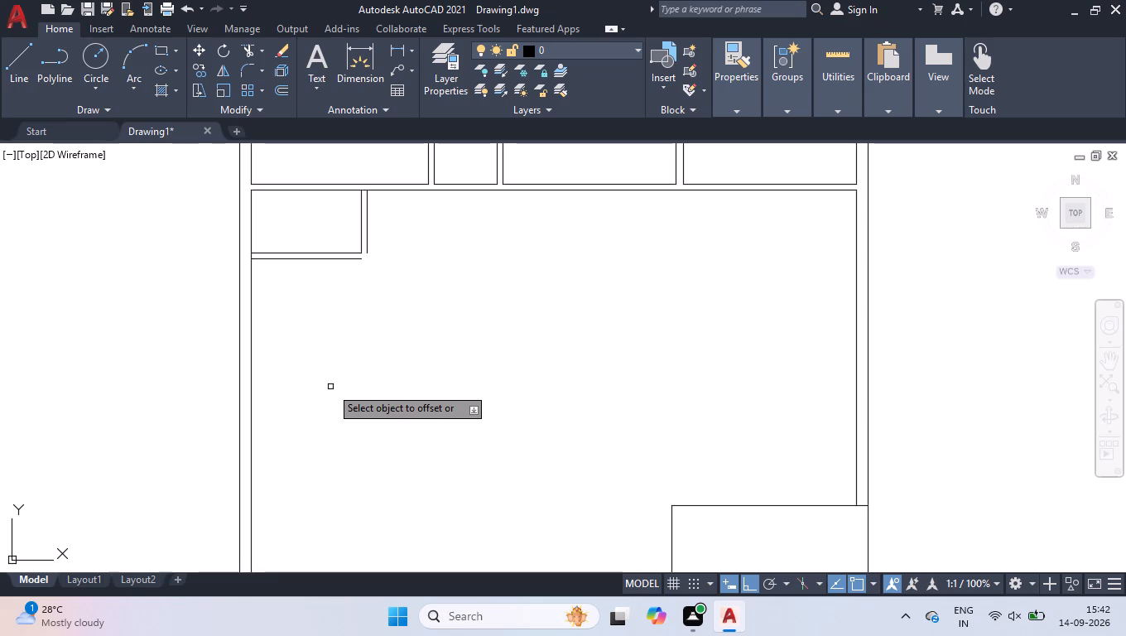
left_click(320, 259)
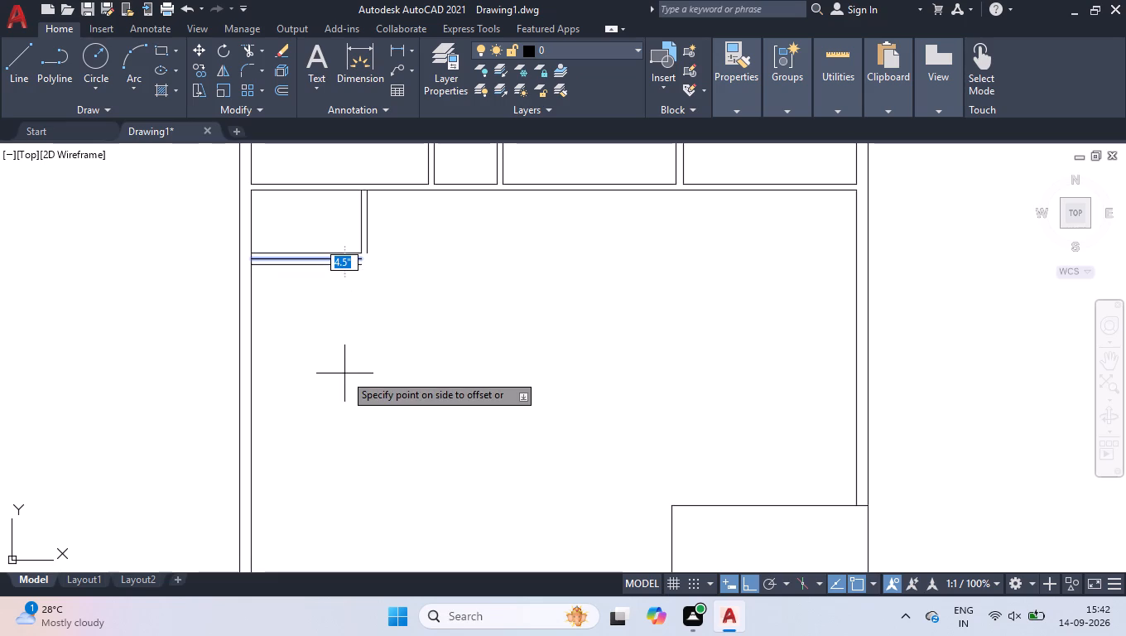
key("9")
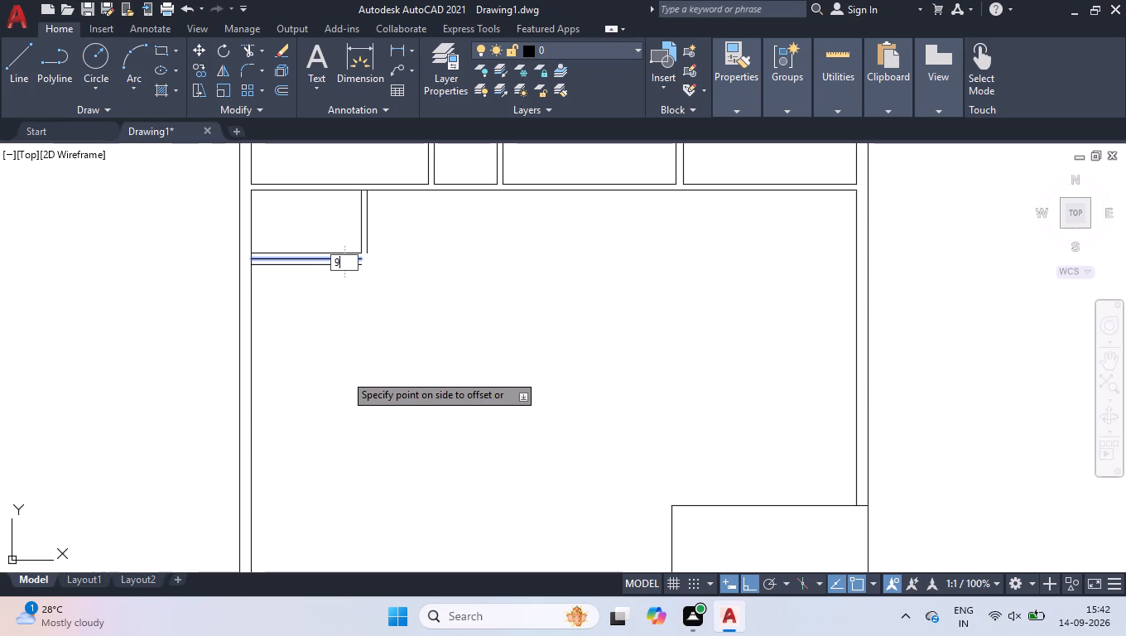
key("apostrophe")
key("3")
key("Return")
Offset the new horizontal line on the left side downward by 4.5" to form a partition.
scroll(344, 373, "down", 1)
scroll(328, 450, "up", 1)
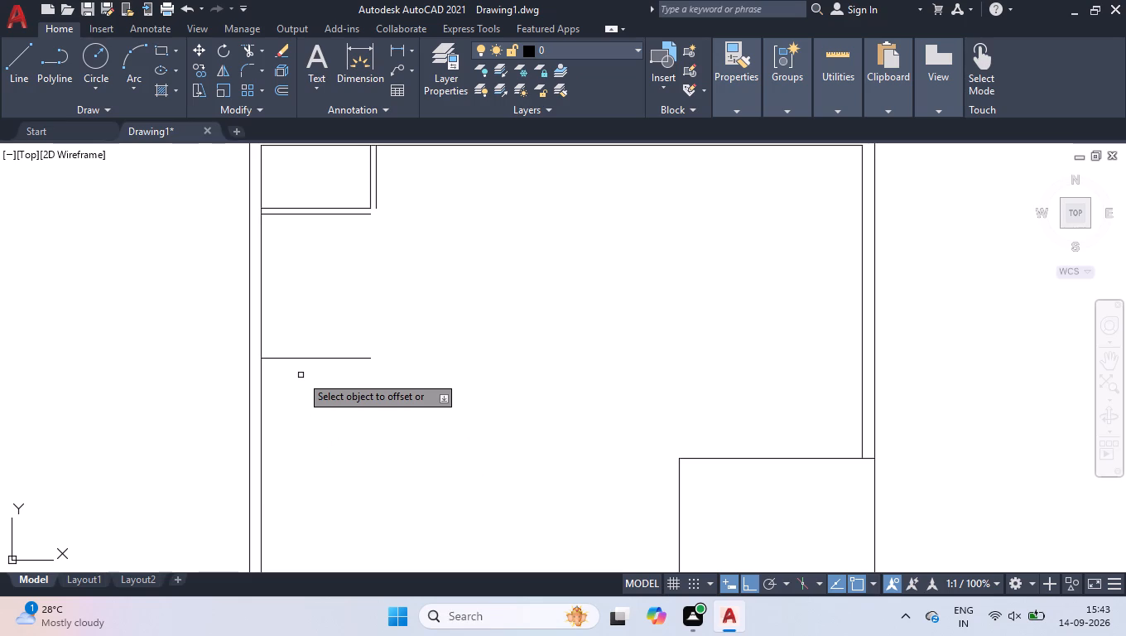
left_click(333, 358)
left_click(327, 405)
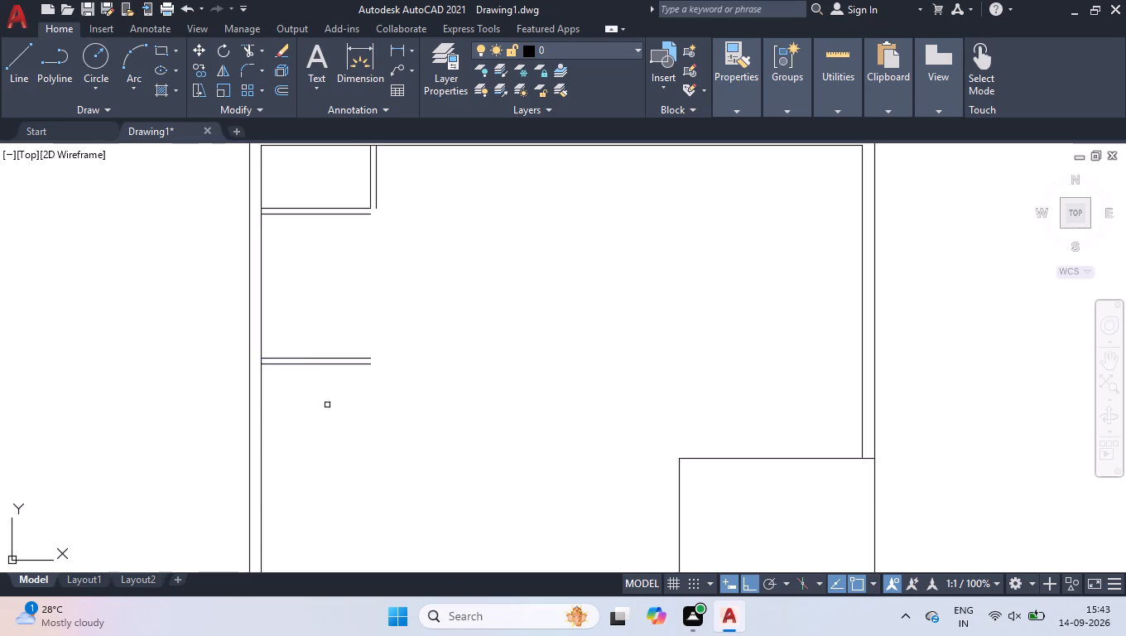
scroll(504, 278, "down", 2)
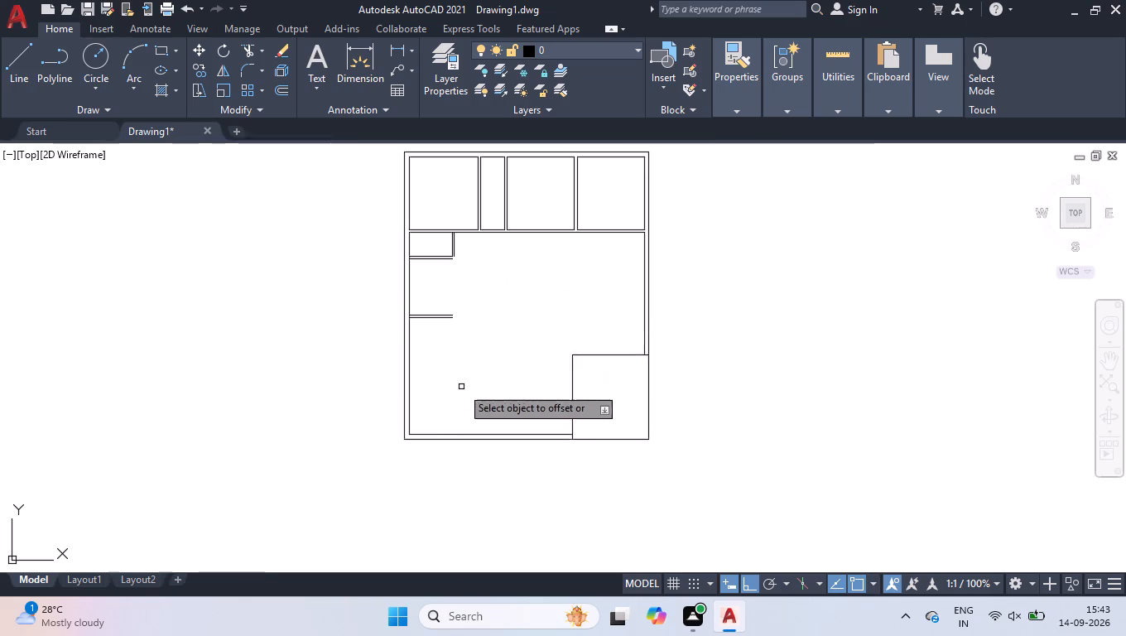
scroll(447, 407, "up", 1)
key("Return")
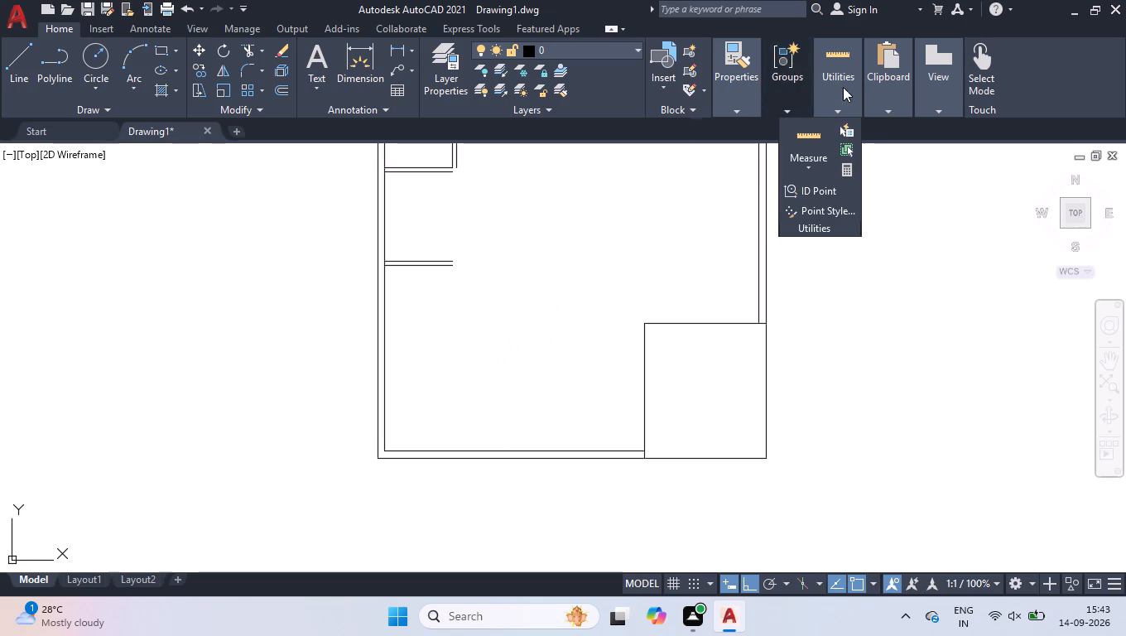
Measure the distances around the open area below the new left partition.
left_click(817, 132)
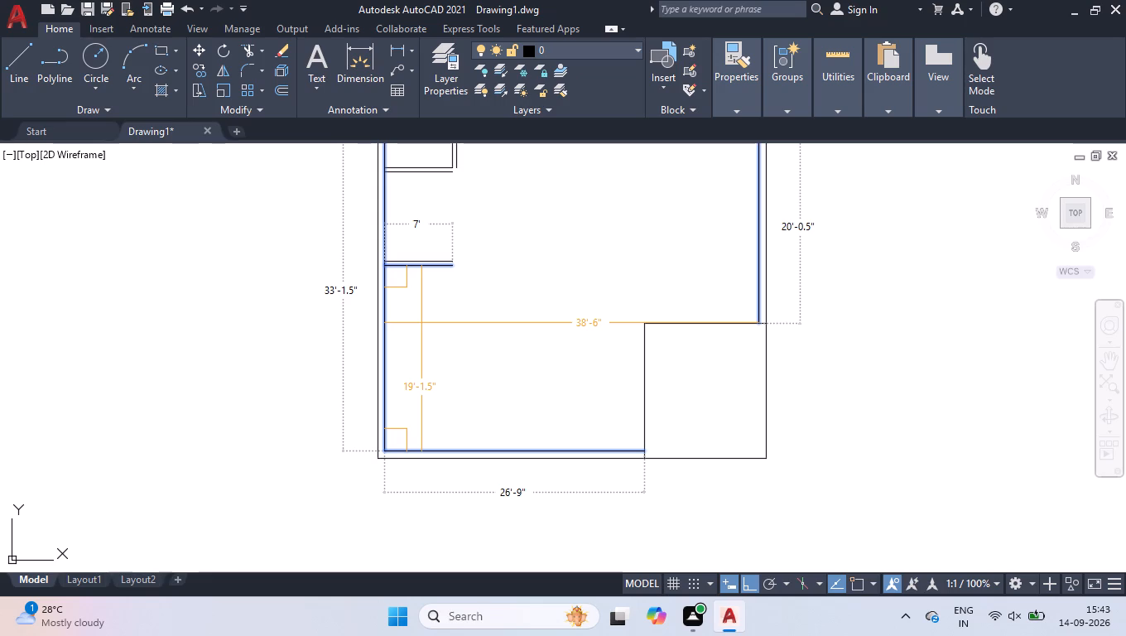
key("space")
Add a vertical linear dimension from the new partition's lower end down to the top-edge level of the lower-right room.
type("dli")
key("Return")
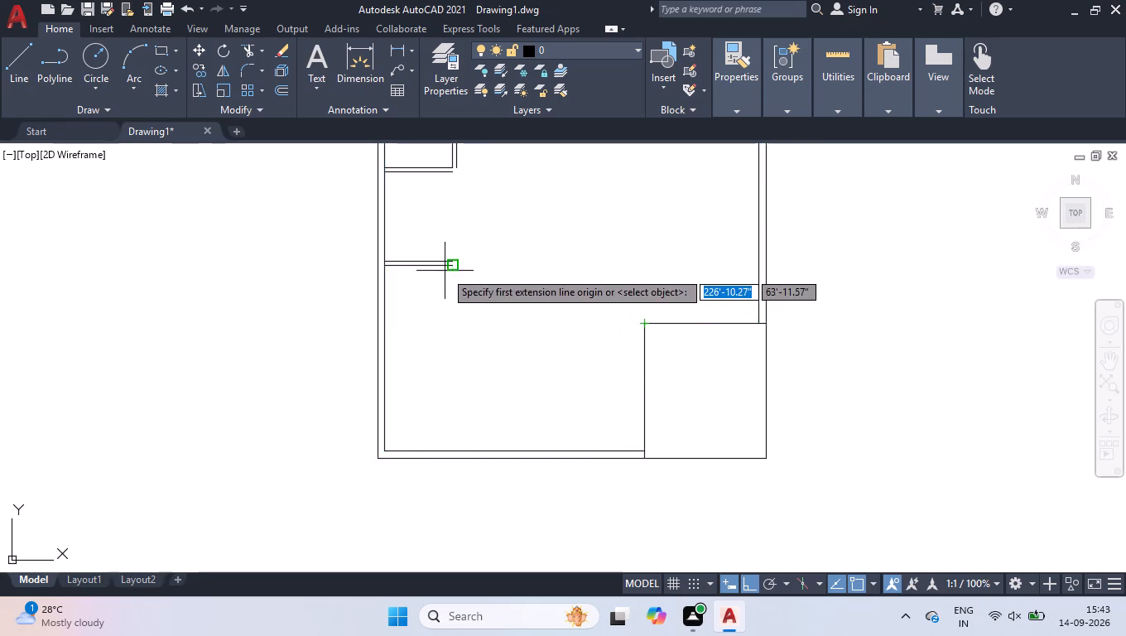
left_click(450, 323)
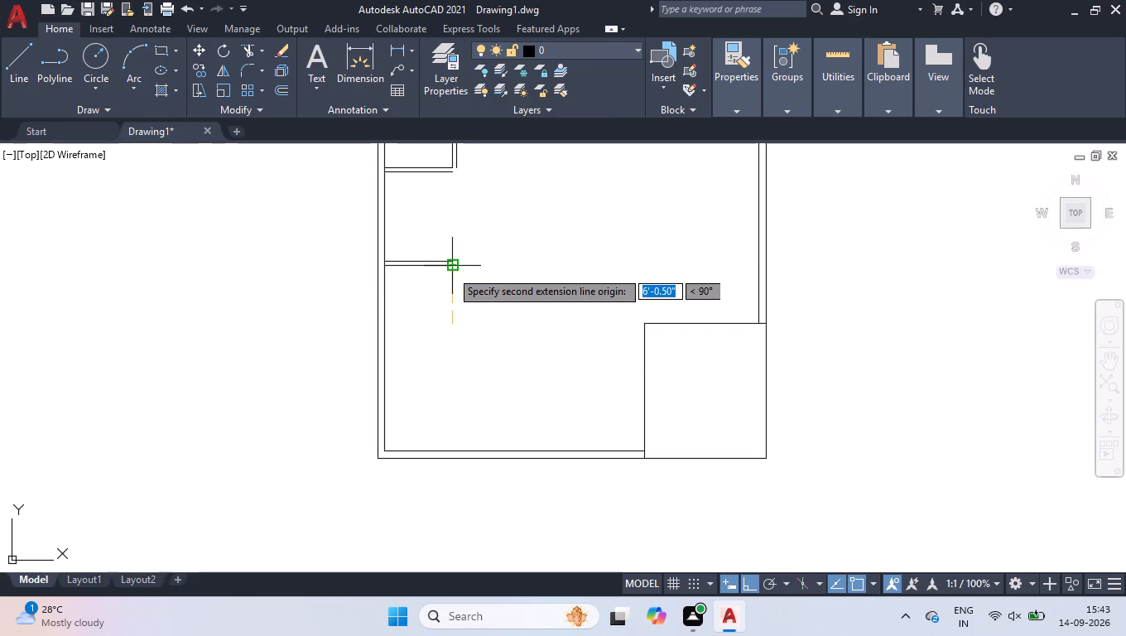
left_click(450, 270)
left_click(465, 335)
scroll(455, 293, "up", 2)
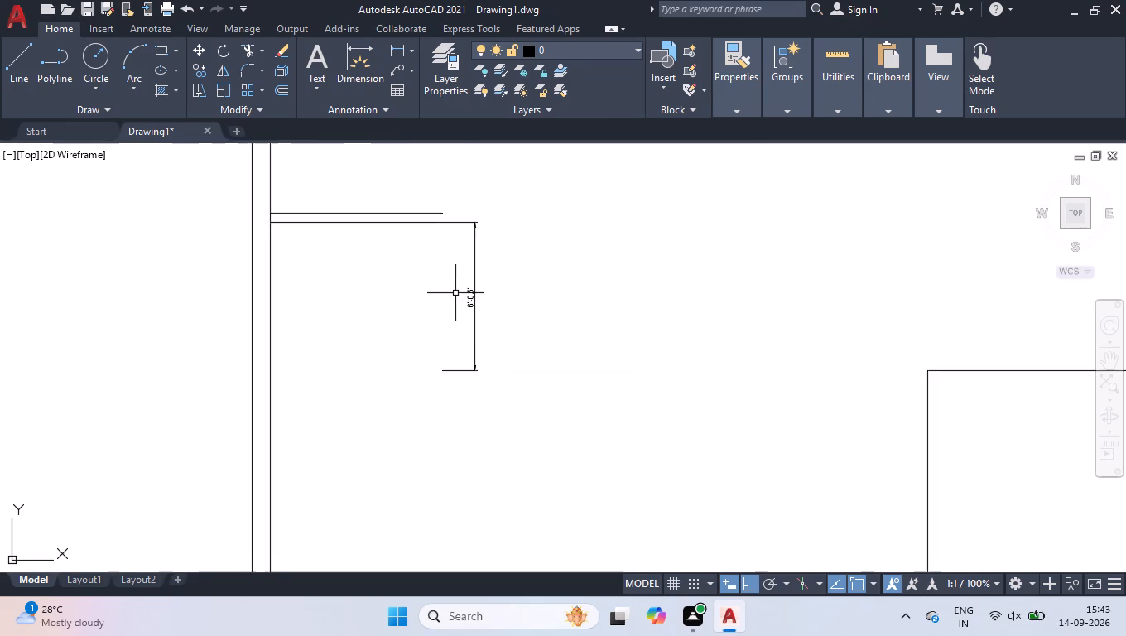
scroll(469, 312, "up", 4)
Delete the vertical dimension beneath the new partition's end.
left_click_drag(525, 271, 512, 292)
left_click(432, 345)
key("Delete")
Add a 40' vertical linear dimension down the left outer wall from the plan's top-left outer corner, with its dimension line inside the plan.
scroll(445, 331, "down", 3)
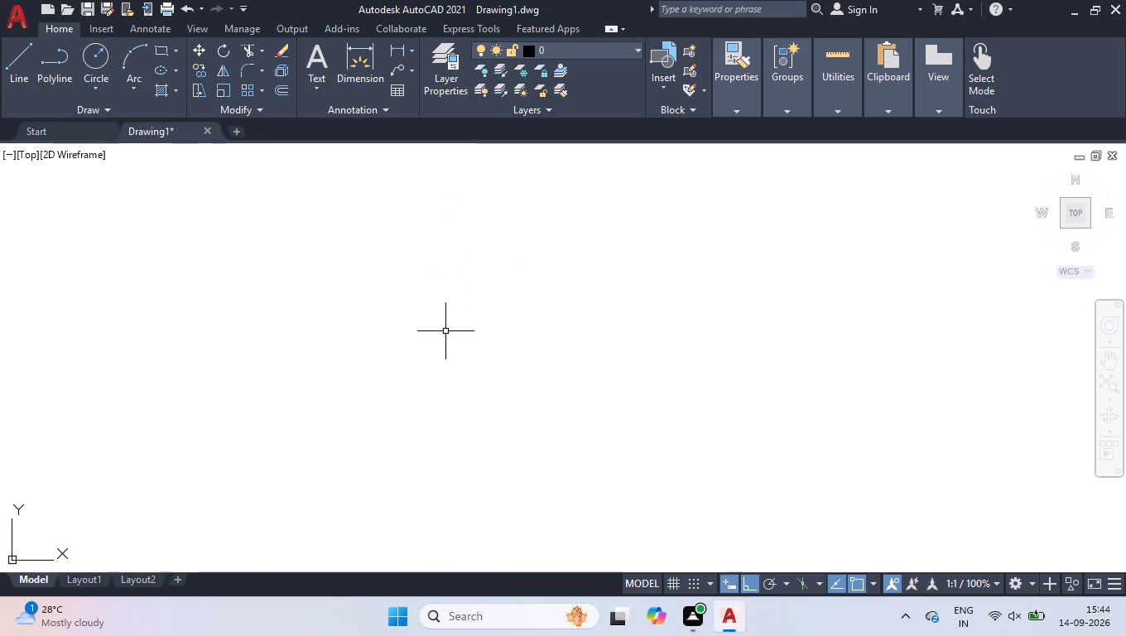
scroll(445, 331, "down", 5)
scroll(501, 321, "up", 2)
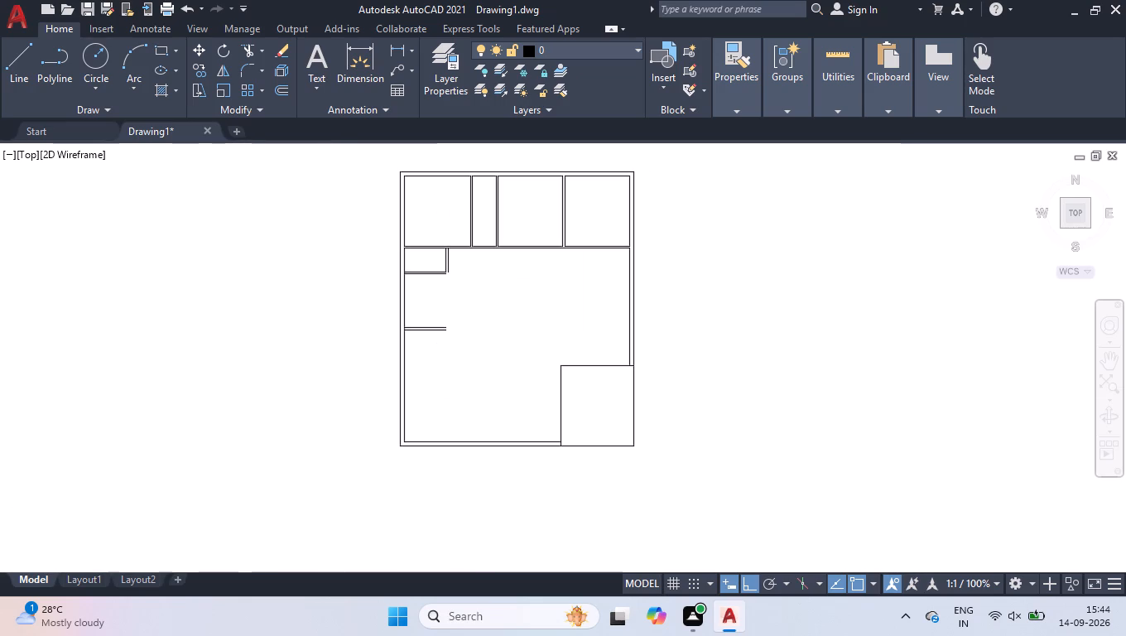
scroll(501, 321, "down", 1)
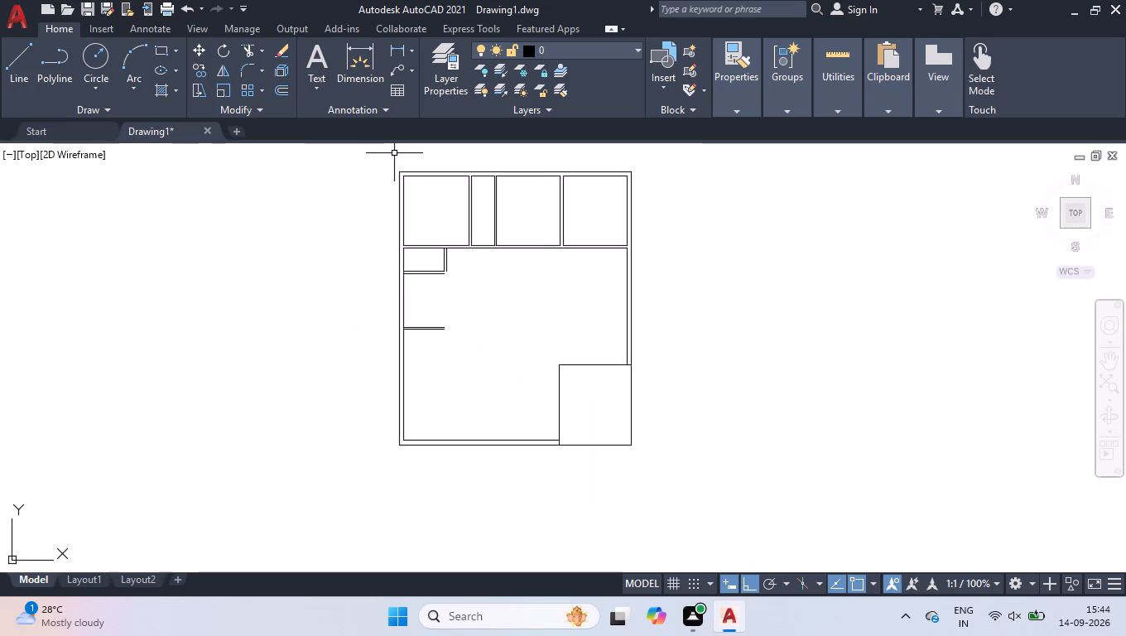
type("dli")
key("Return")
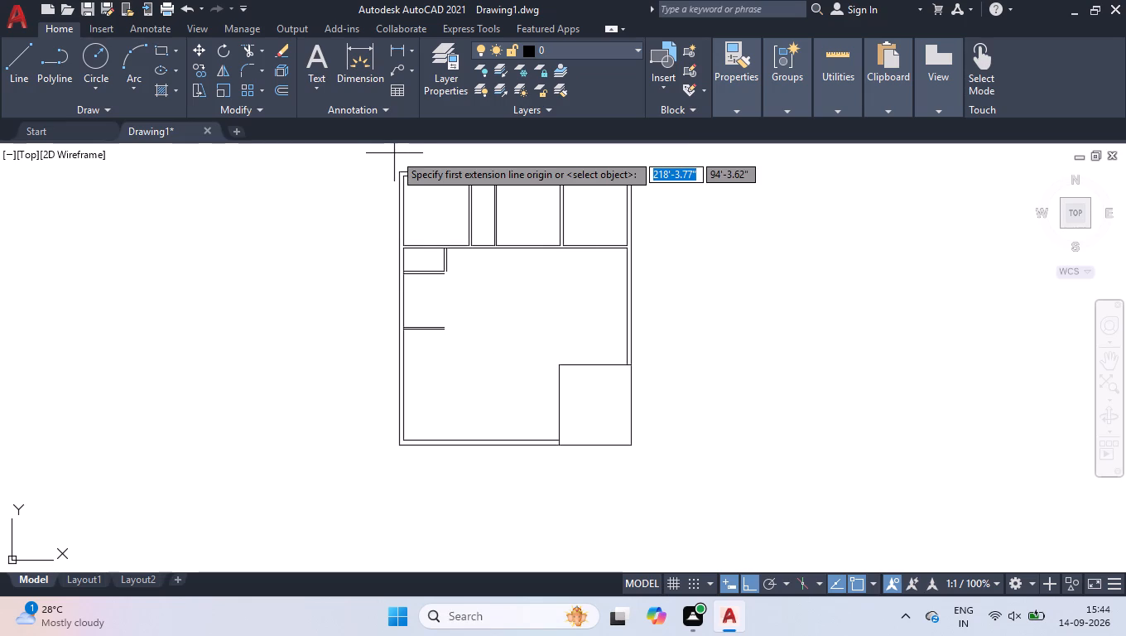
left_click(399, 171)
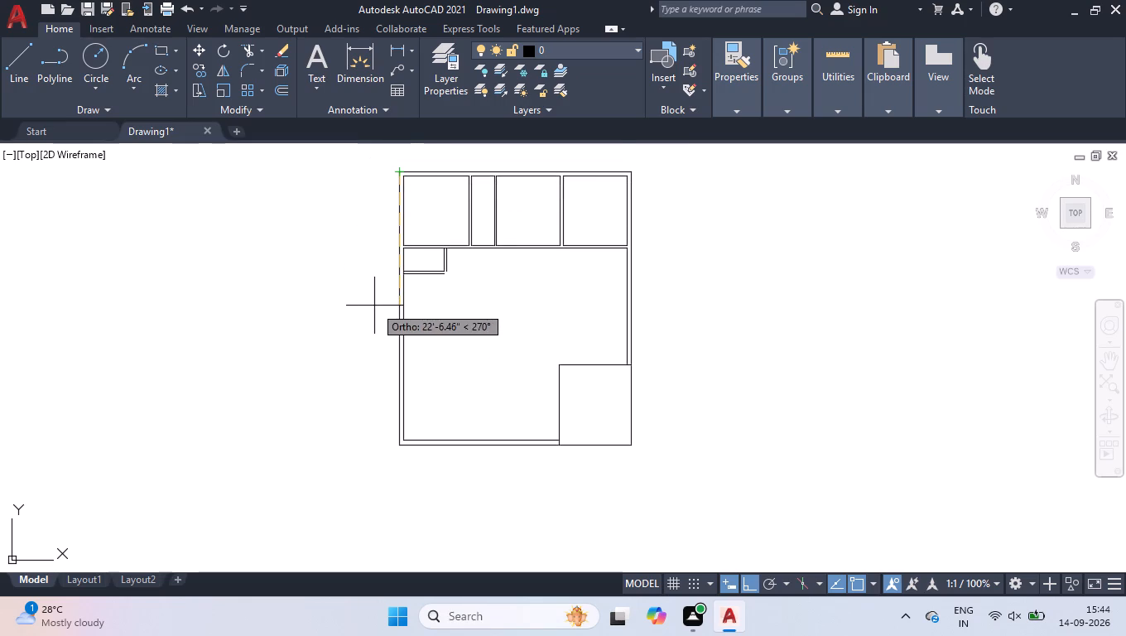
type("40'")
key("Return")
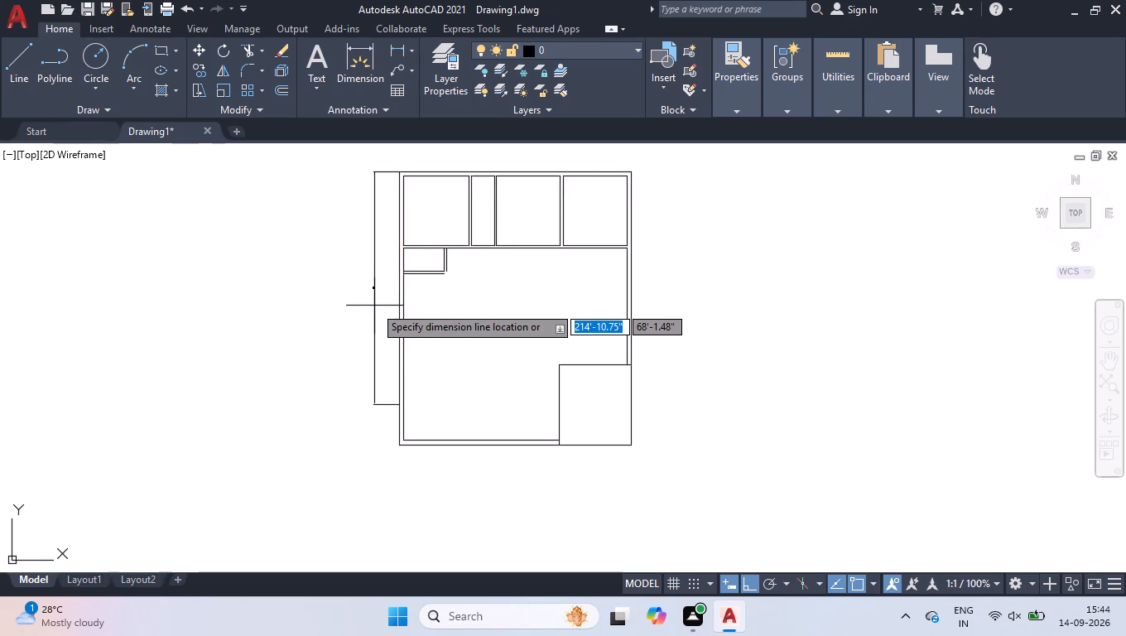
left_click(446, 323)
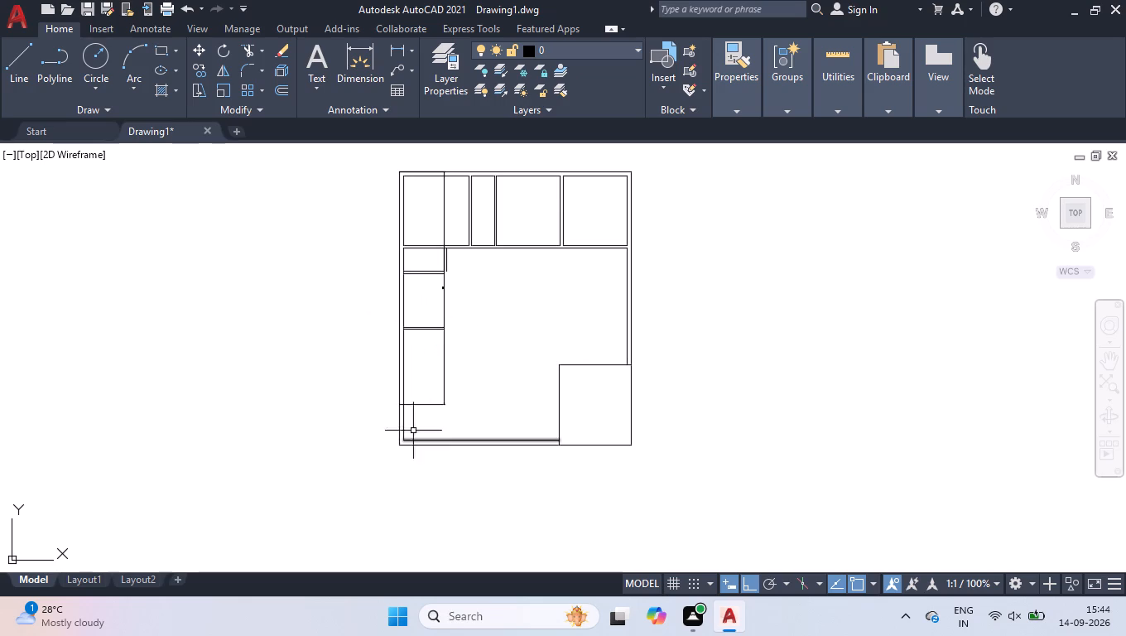
Measure the distances around the lower-left open area near the 40' dimension's lower end.
scroll(409, 383, "up", 3)
left_click(814, 137)
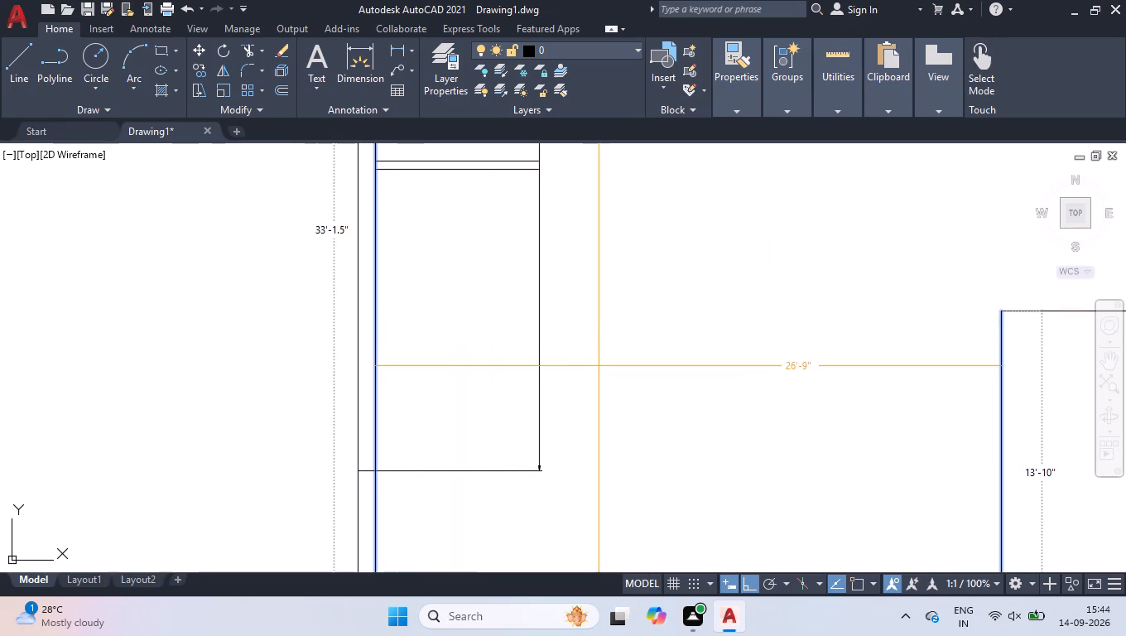
key("Return")
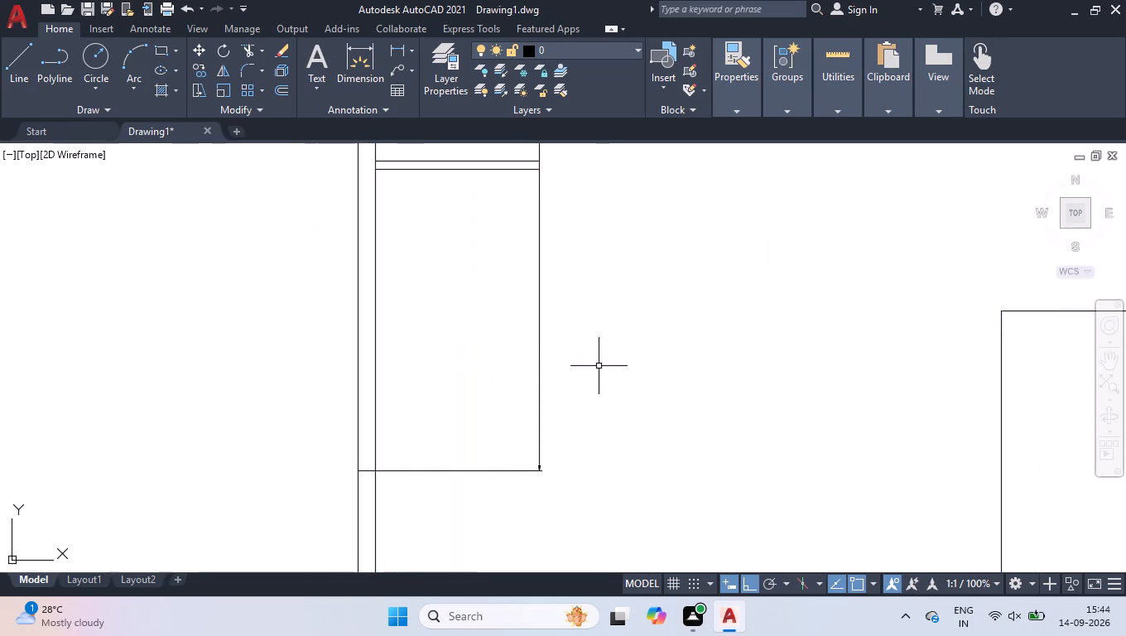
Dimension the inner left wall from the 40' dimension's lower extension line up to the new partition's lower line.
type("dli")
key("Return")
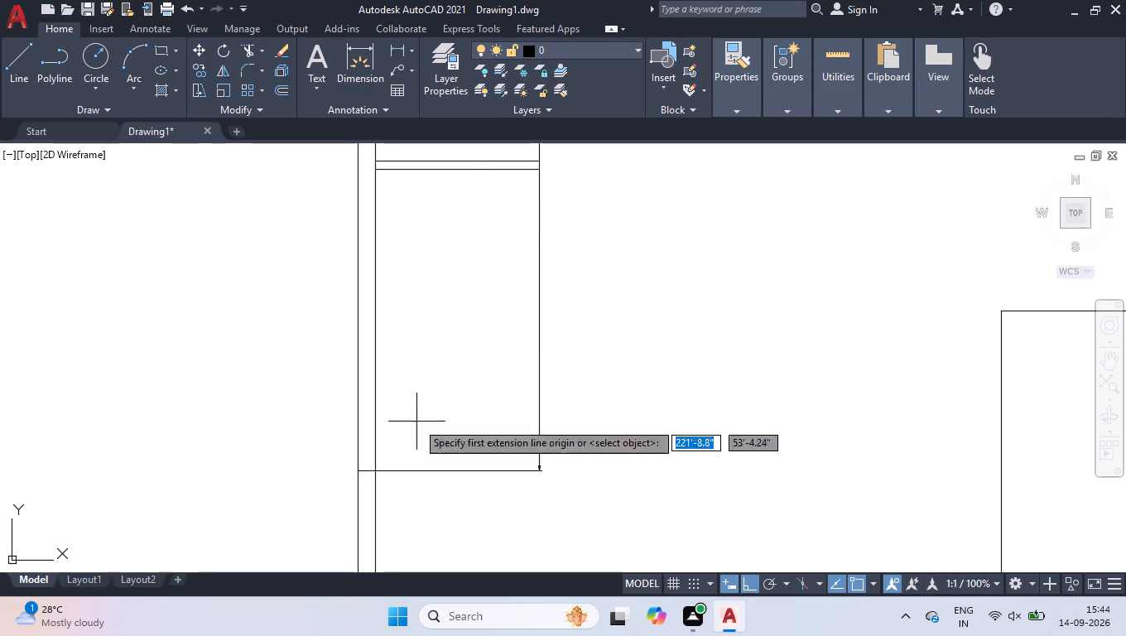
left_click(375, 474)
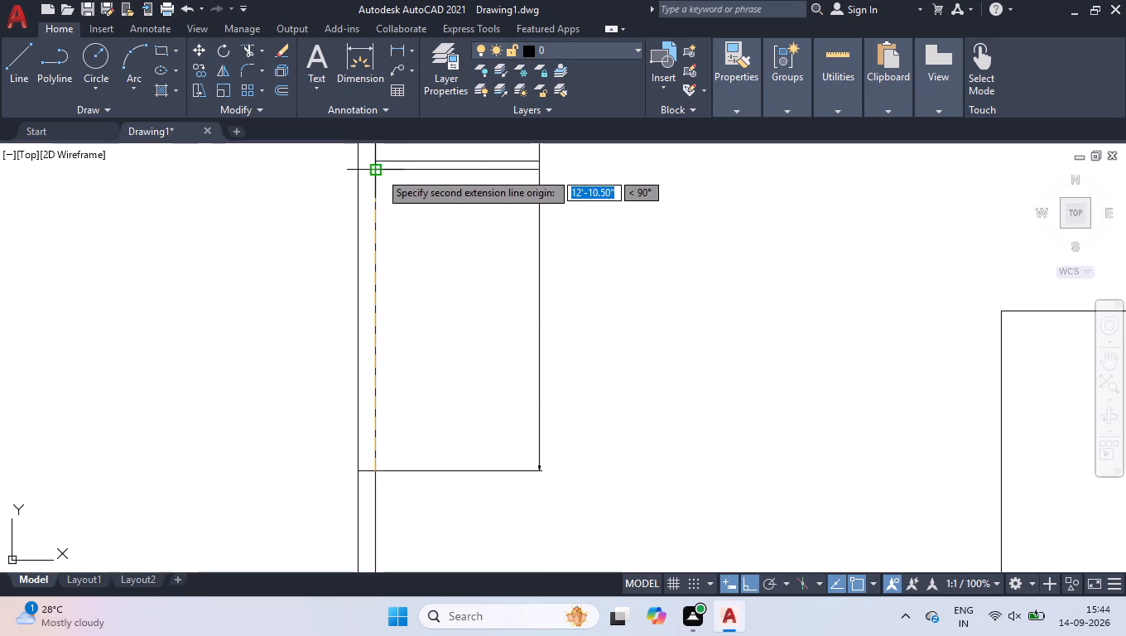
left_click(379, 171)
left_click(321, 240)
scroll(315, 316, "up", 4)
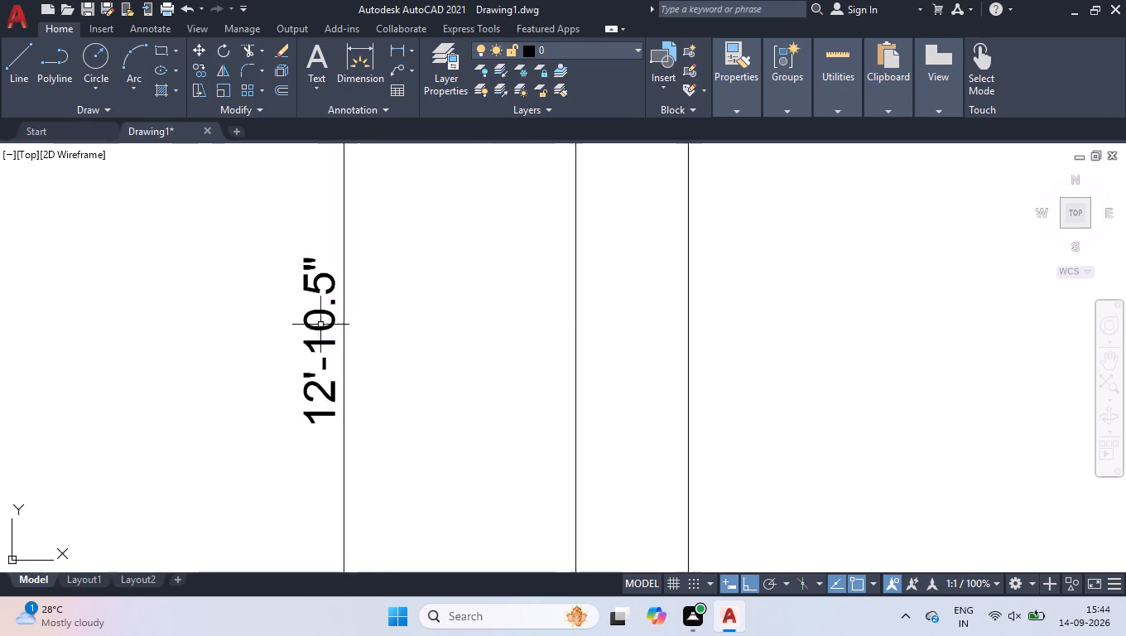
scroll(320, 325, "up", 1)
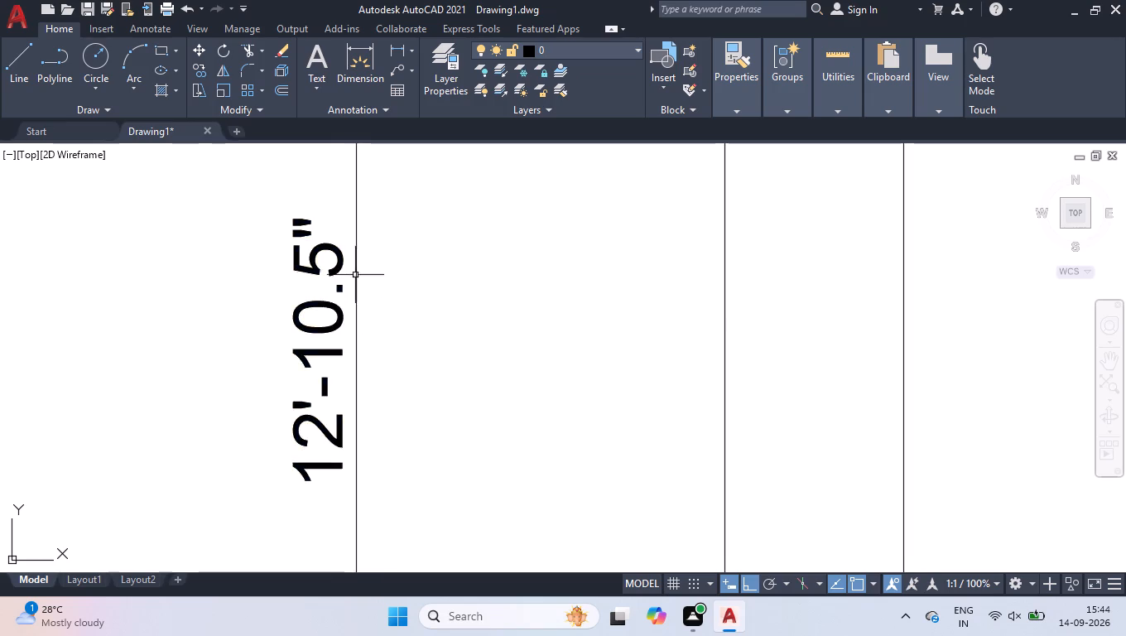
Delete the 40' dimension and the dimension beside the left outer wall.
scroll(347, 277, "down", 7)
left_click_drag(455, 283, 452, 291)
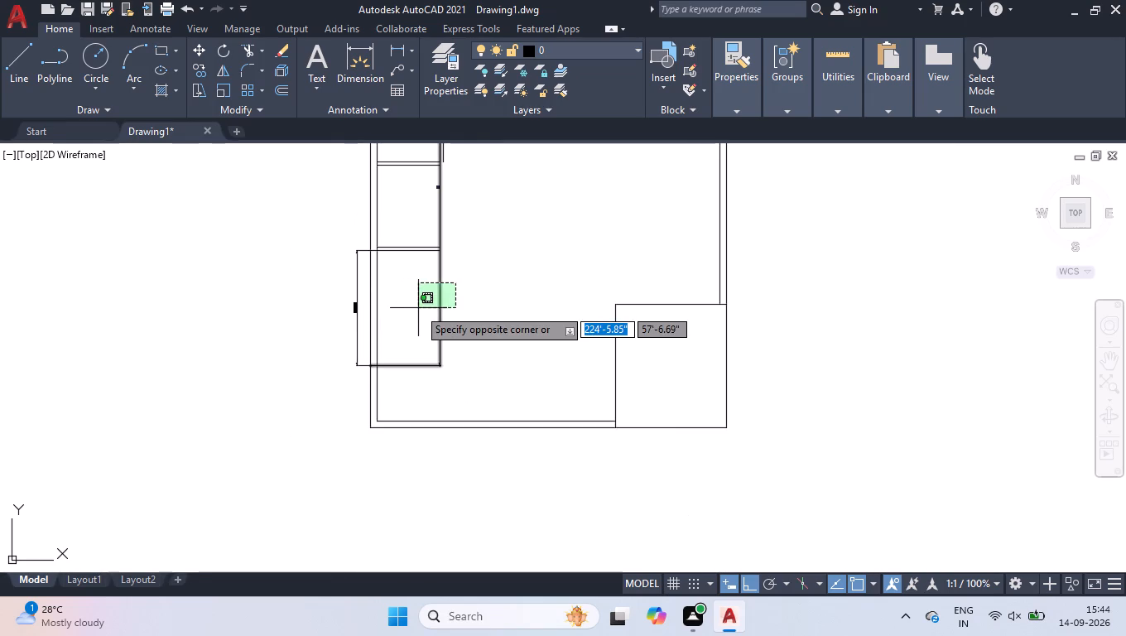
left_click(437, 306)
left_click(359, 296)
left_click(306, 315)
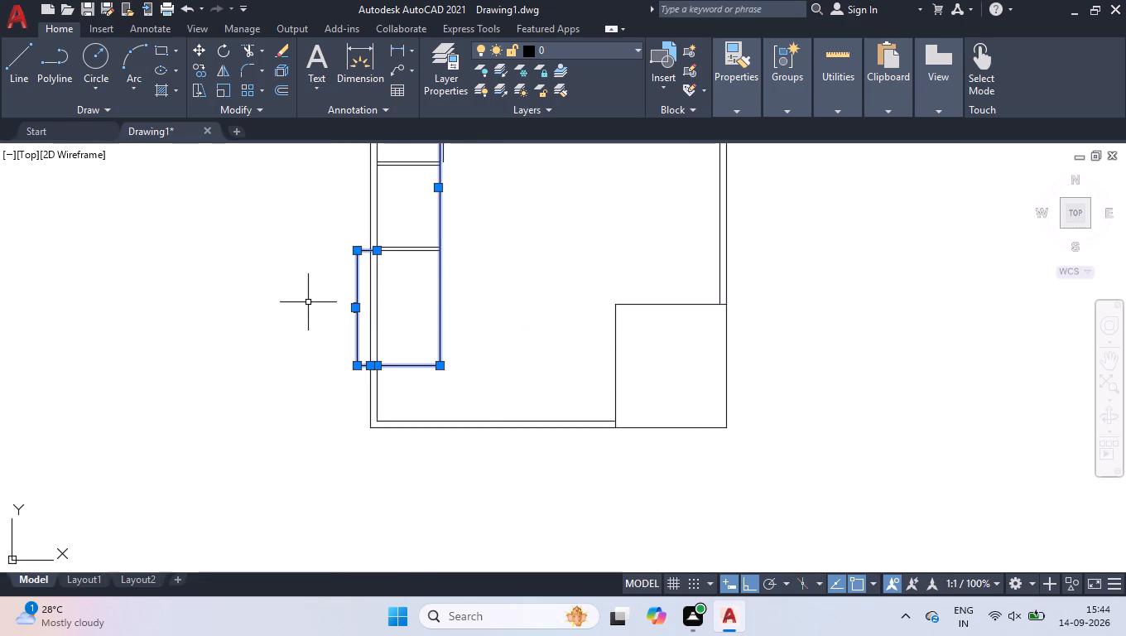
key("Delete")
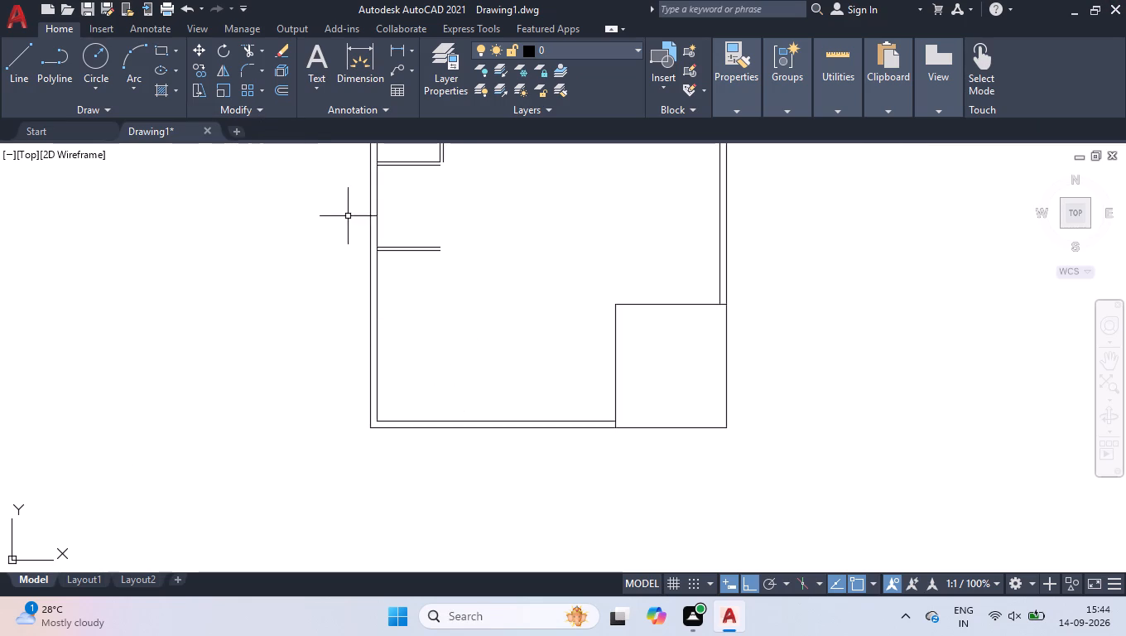
Trim the inner left wall line between the line pairs of the small room's bottom partition and the new partition below it.
scroll(378, 161, "up", 2)
type("tr")
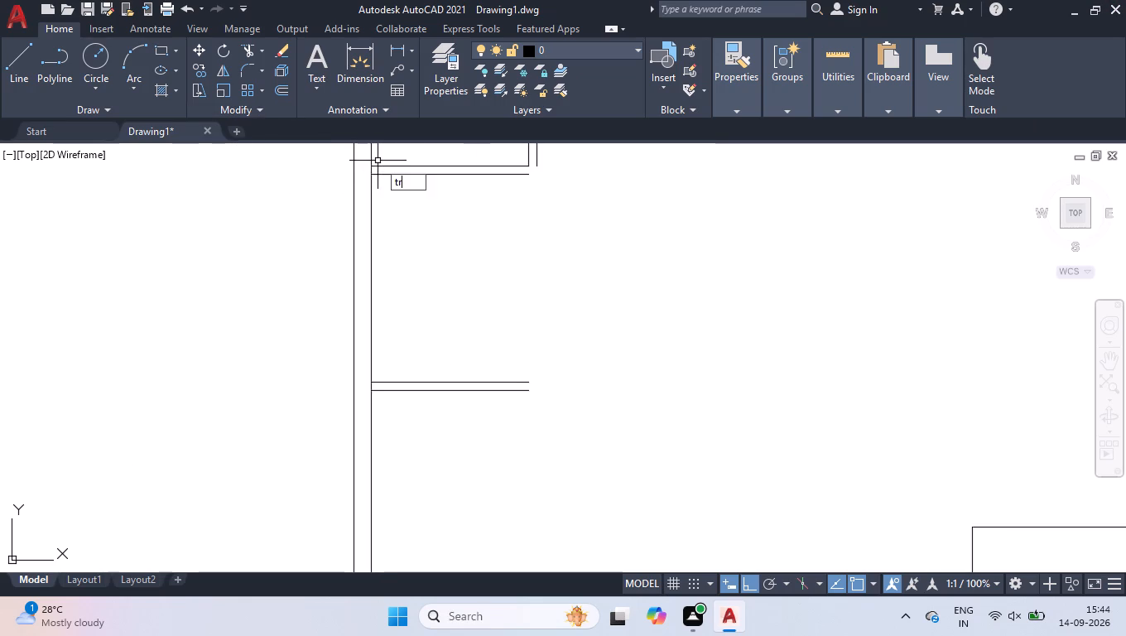
key("space")
left_click(368, 169)
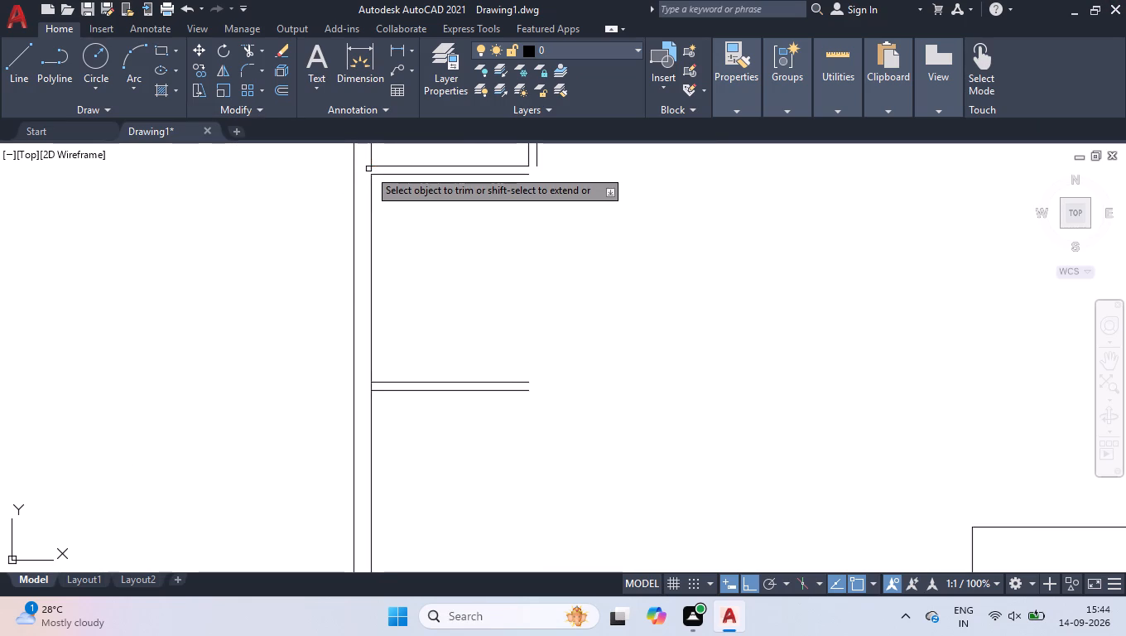
left_click(369, 387)
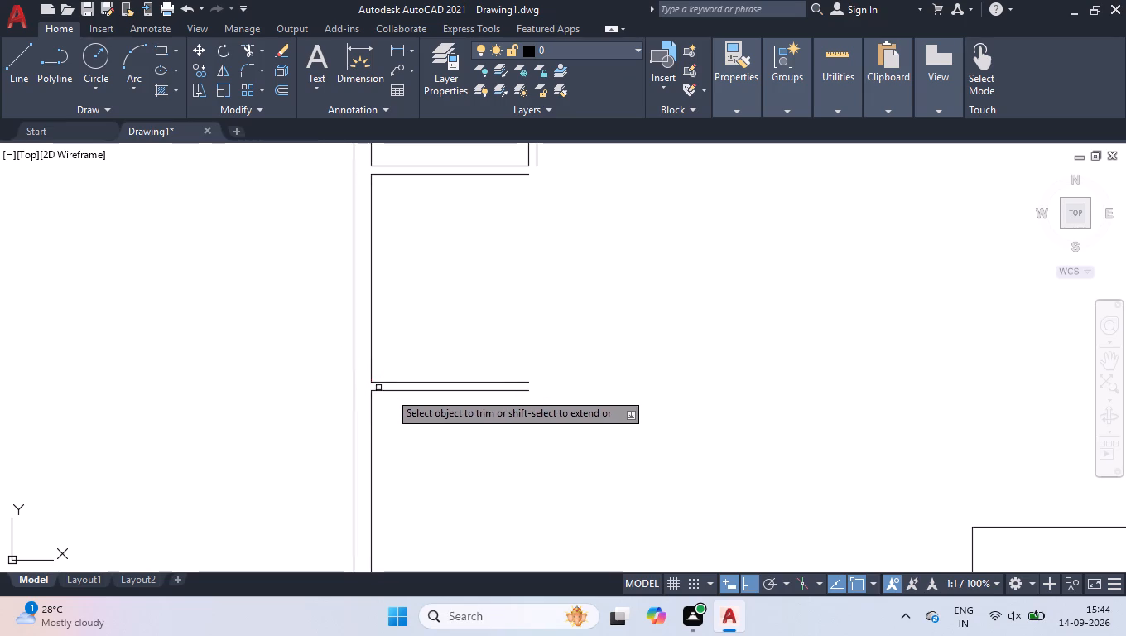
scroll(540, 286, "down", 2)
scroll(552, 364, "down", 1)
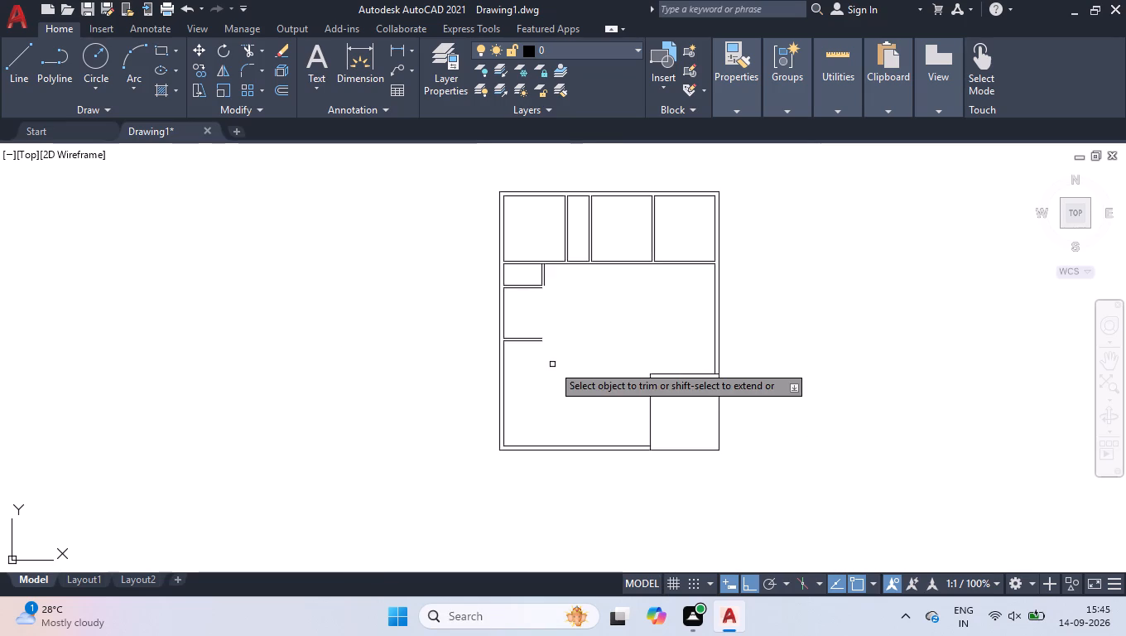
key("space")
scroll(546, 401, "up", 2)
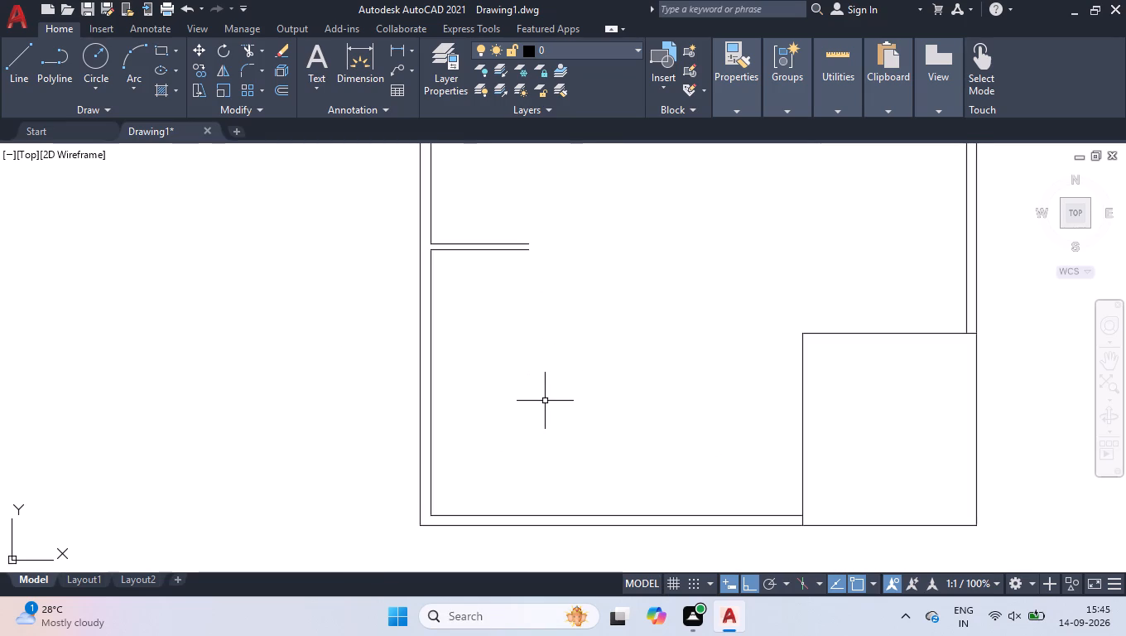
Offset the lower line of the left wall's short partition 12' downward.
type("off")
key("Return")
type("12'")
key("Return")
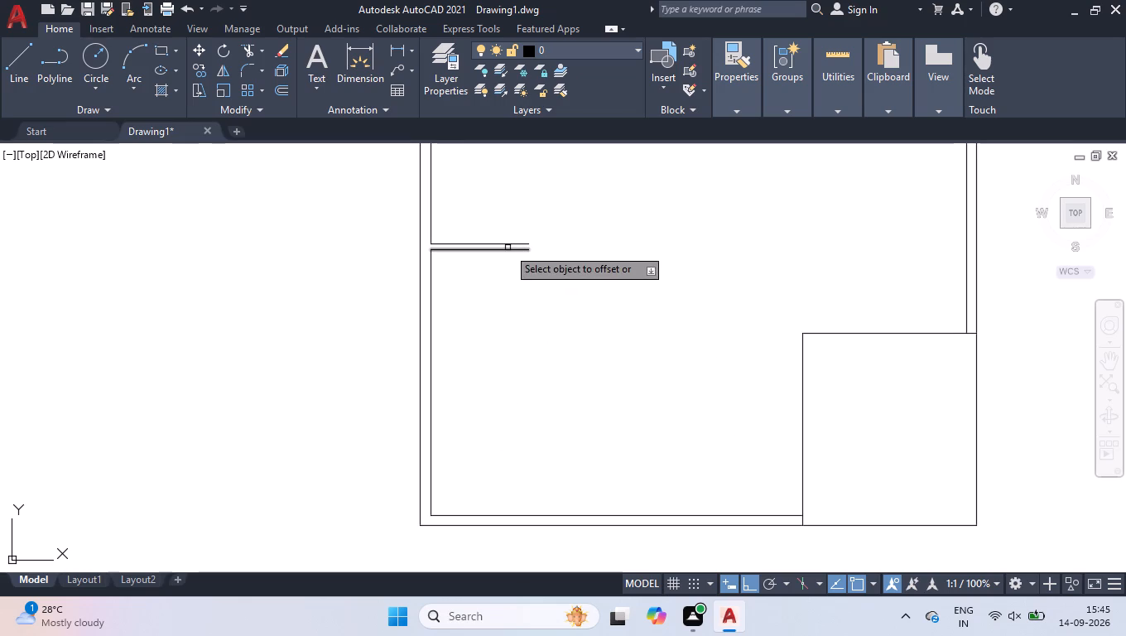
left_click(508, 250)
left_click(478, 353)
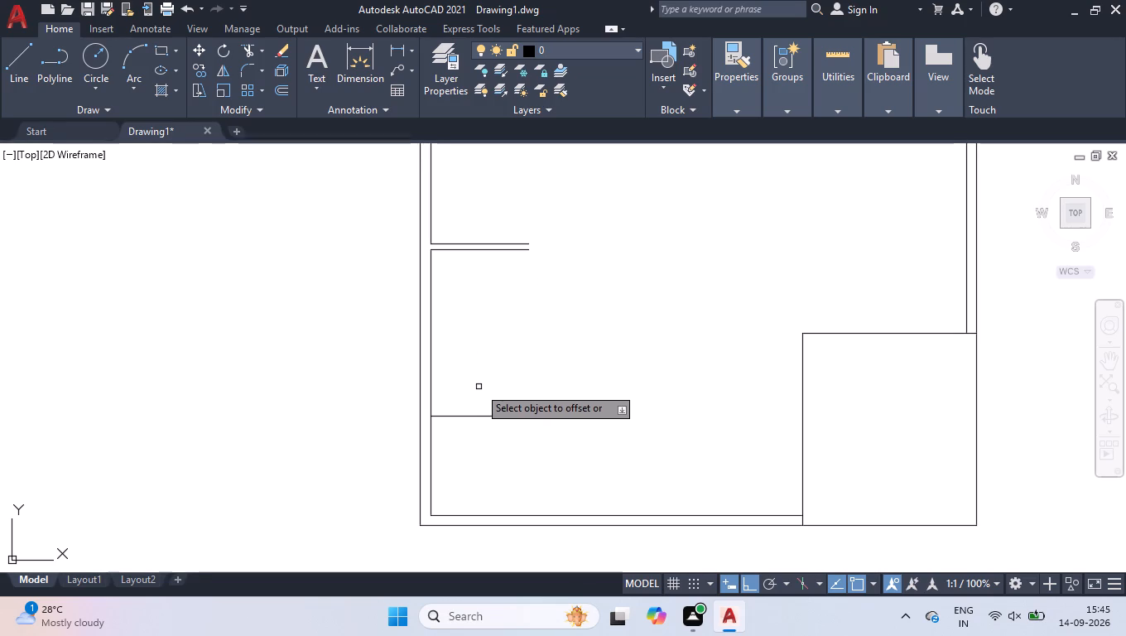
Offset the inner left wall line 11'3" into the plan.
left_click(431, 311)
type("11'3")
key("Return")
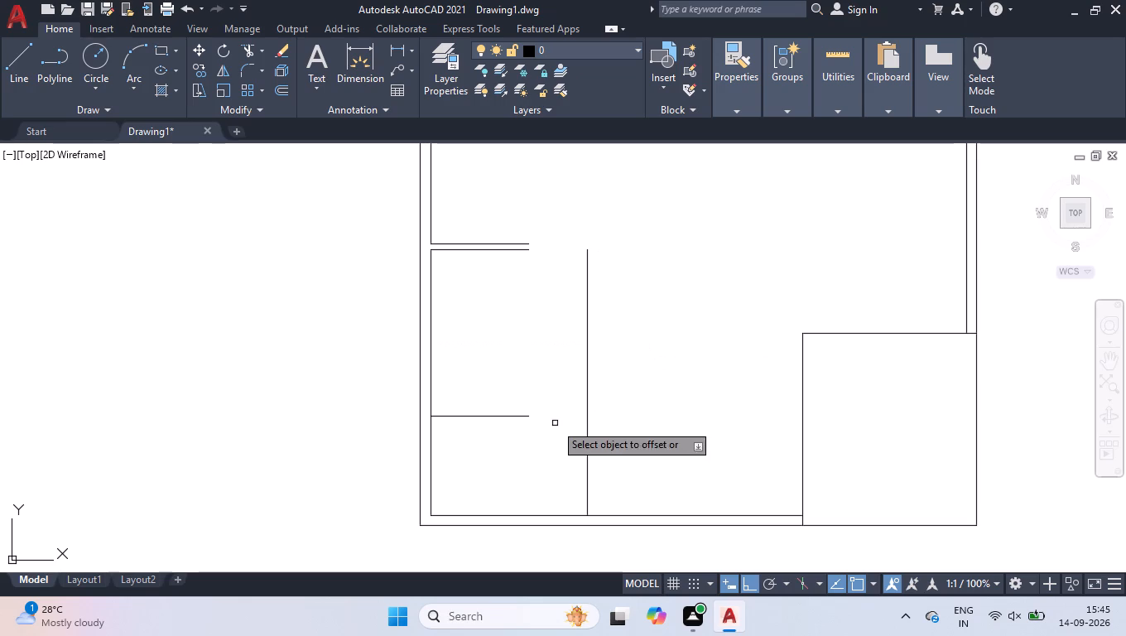
Offset the short horizontal line at the lower end of the 12' room 4.5" downward.
left_click(506, 416)
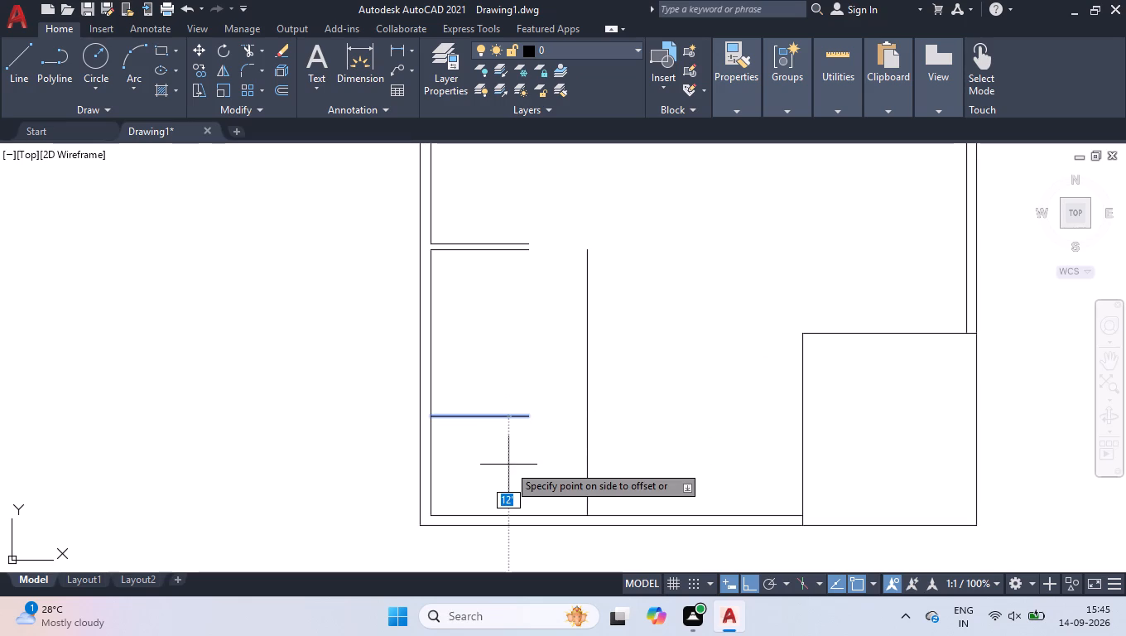
type("4.5")
key("Return")
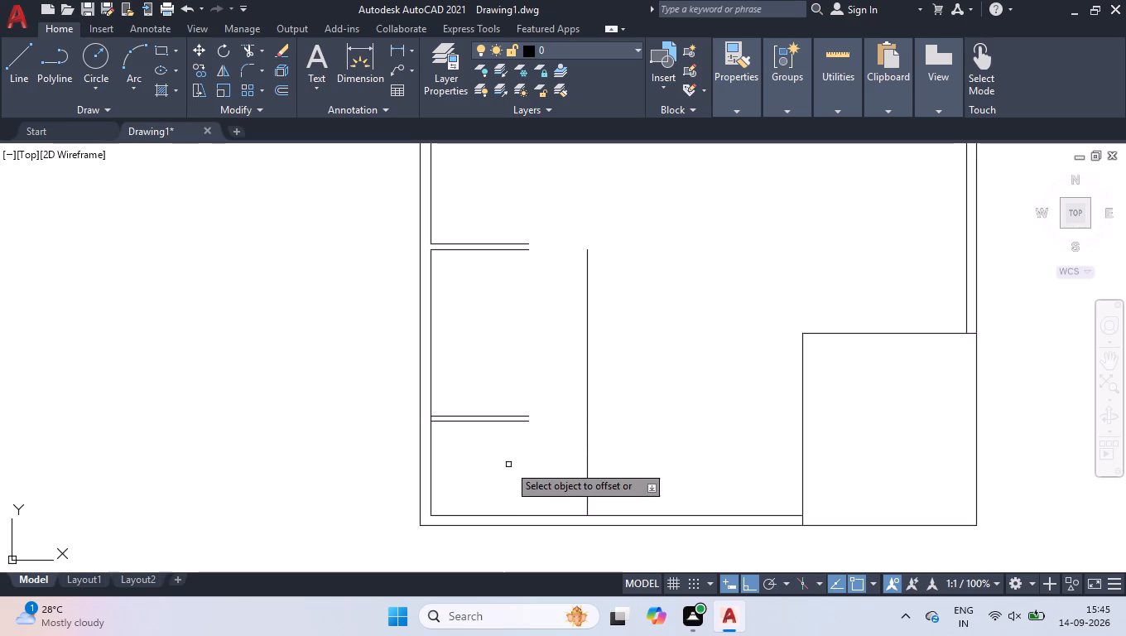
key("Return")
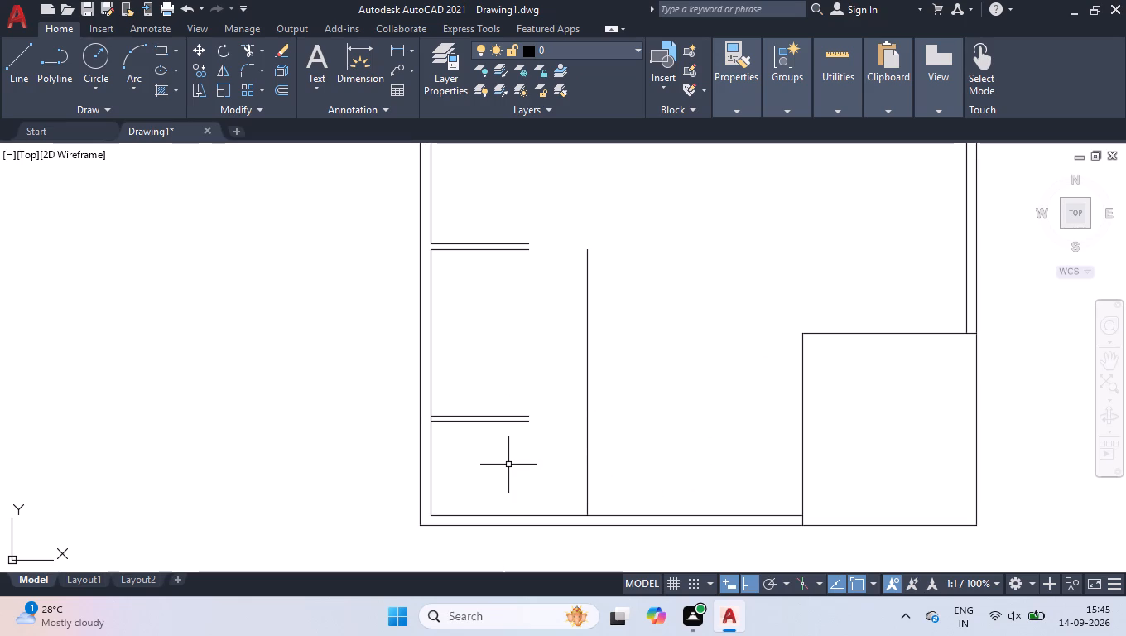
Extend the lower partition's two lines to the new vertical line, and that vertical line down to the outer bottom wall.
type("ex")
key("Return")
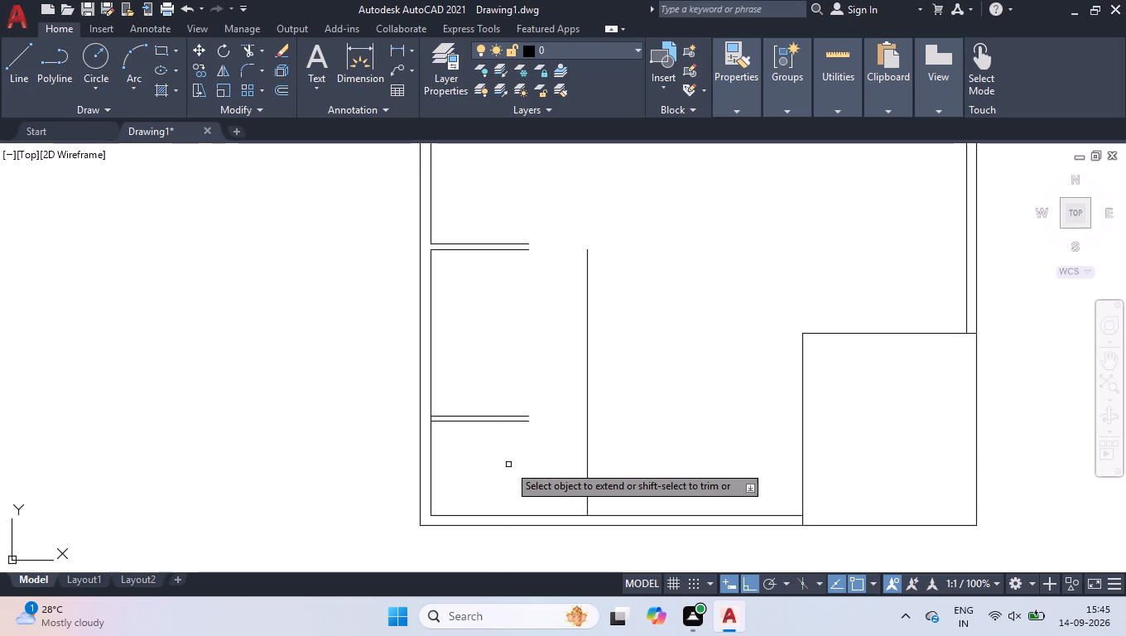
left_click(482, 406)
left_click(522, 451)
left_click(599, 494)
left_click(556, 514)
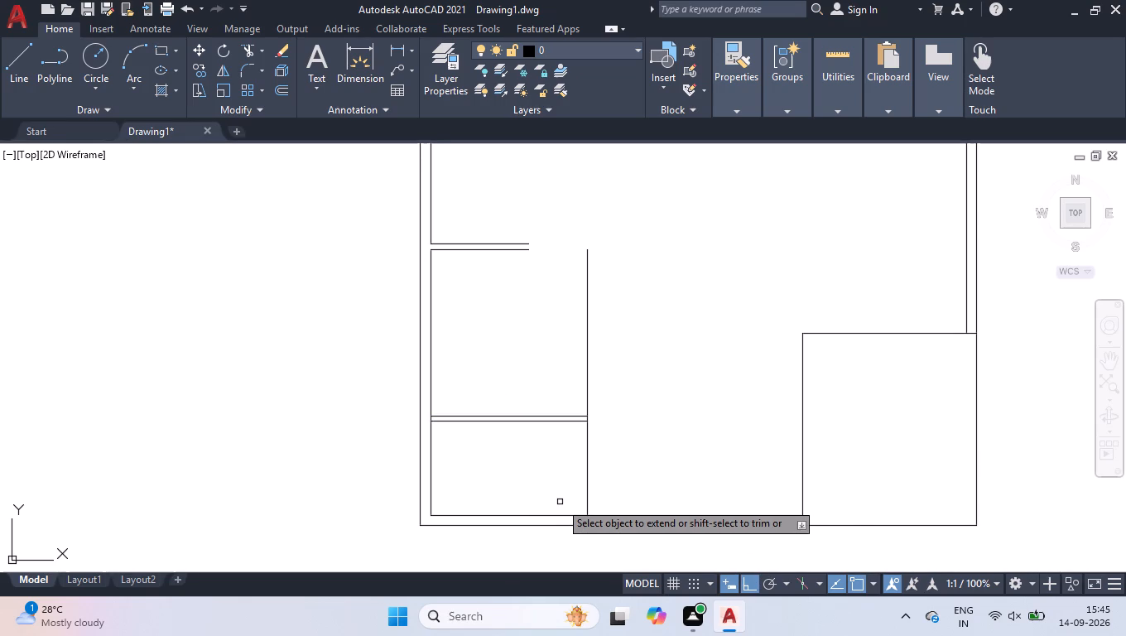
key("Return")
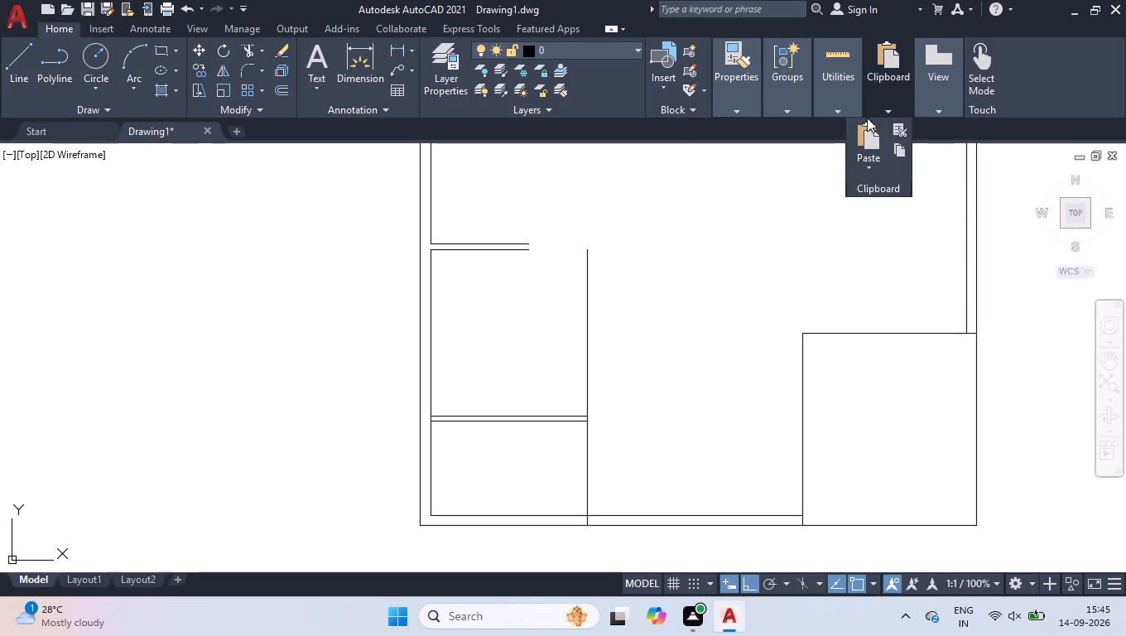
Measure the distances inside the lower-left room below the new 4.5" partition.
left_click(812, 142)
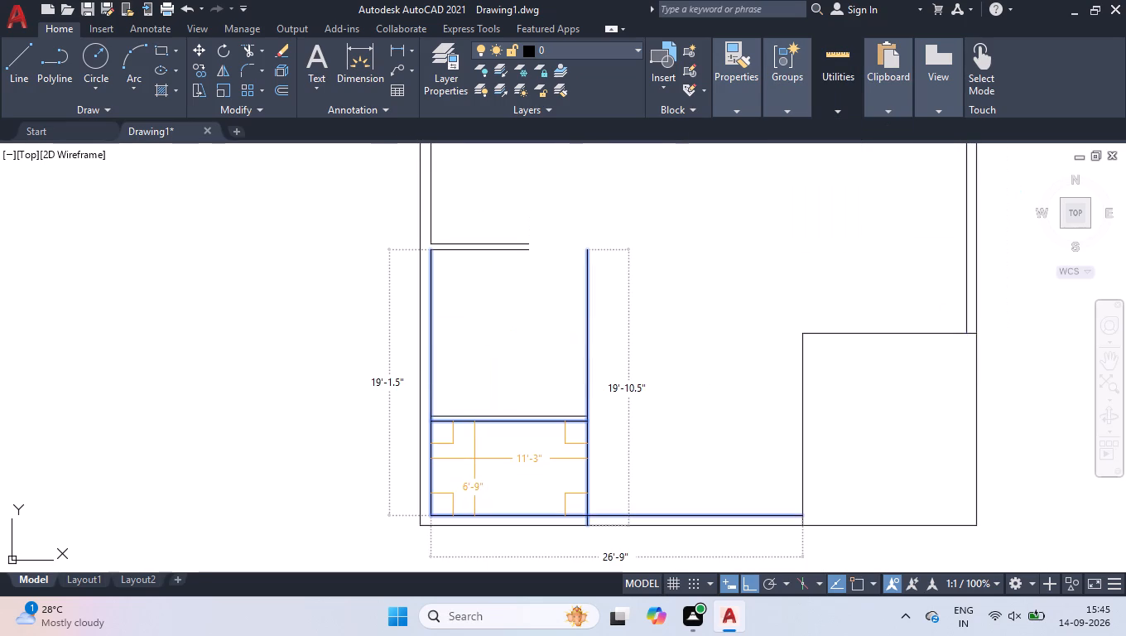
key("space")
Trim the inner bottom wall line between the inner left wall and the new vertical line.
type("tr")
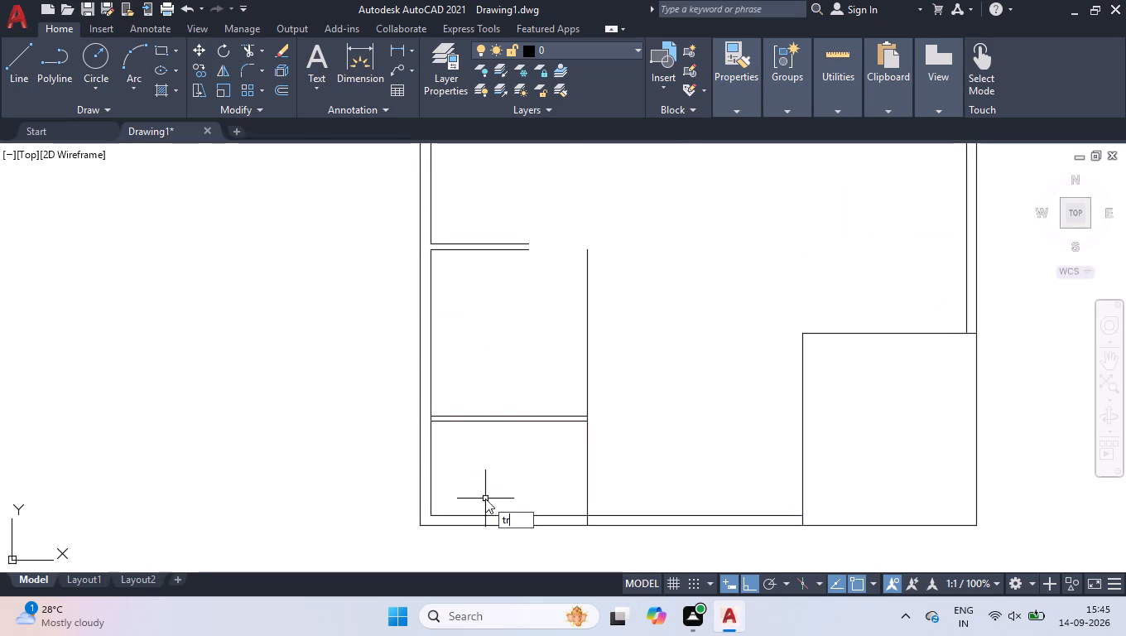
key("space")
left_click(488, 517)
key("space")
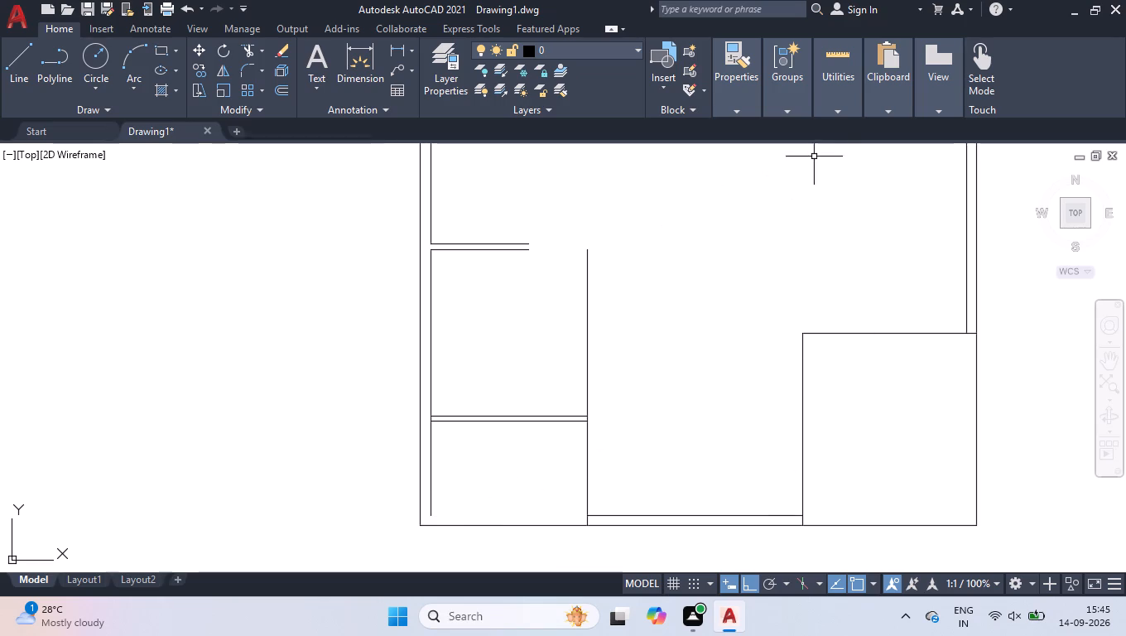
Measure the lower-left room again, down to the outer bottom wall.
left_click(806, 146)
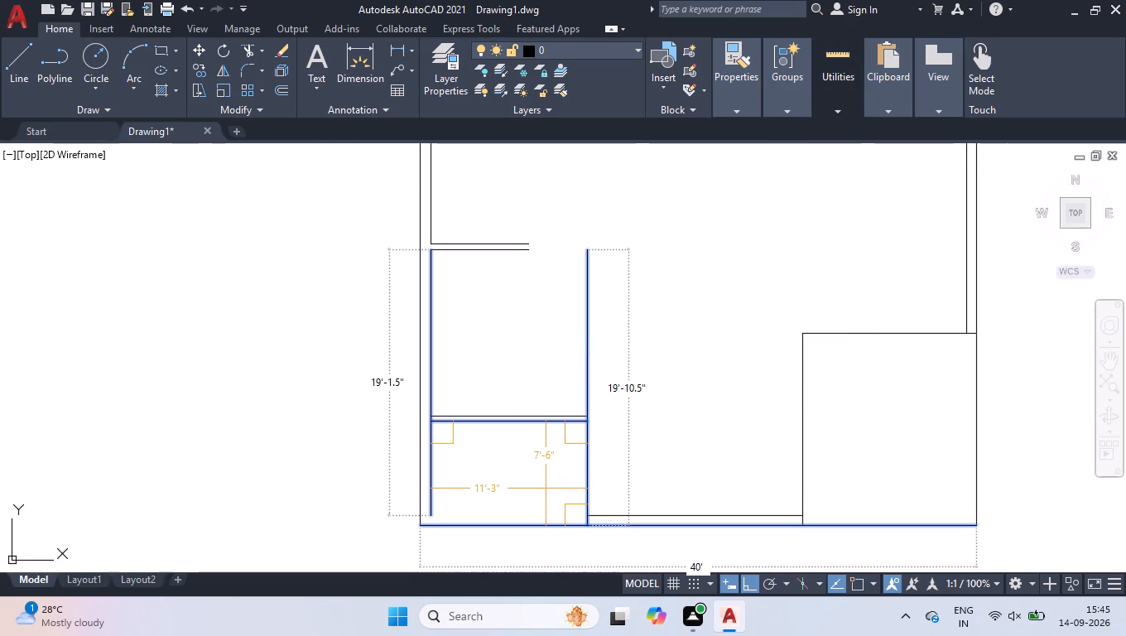
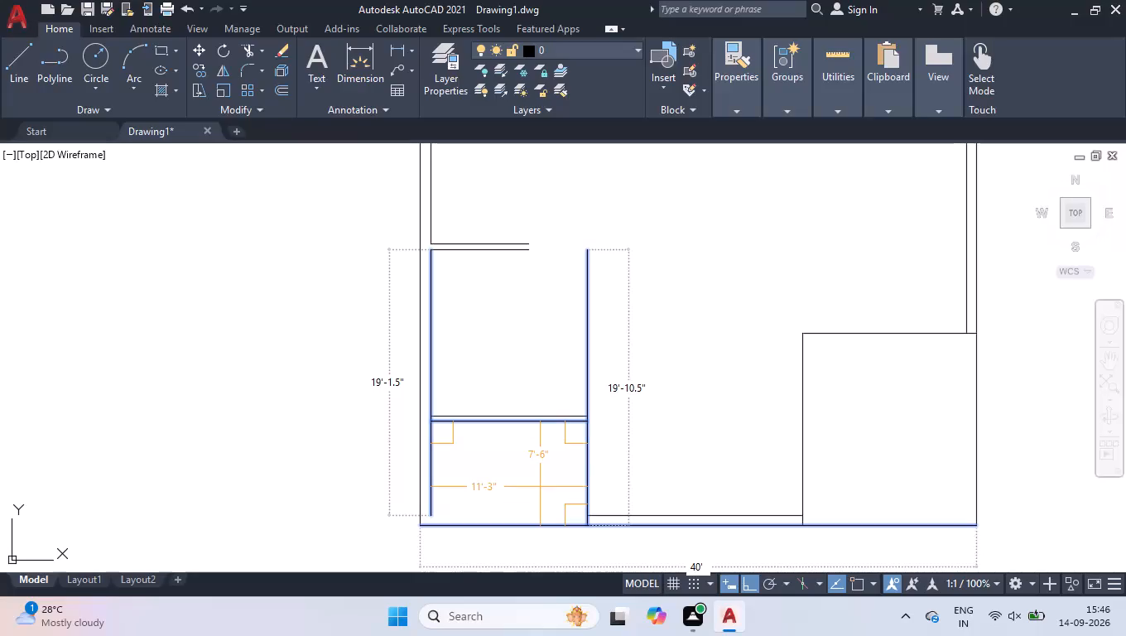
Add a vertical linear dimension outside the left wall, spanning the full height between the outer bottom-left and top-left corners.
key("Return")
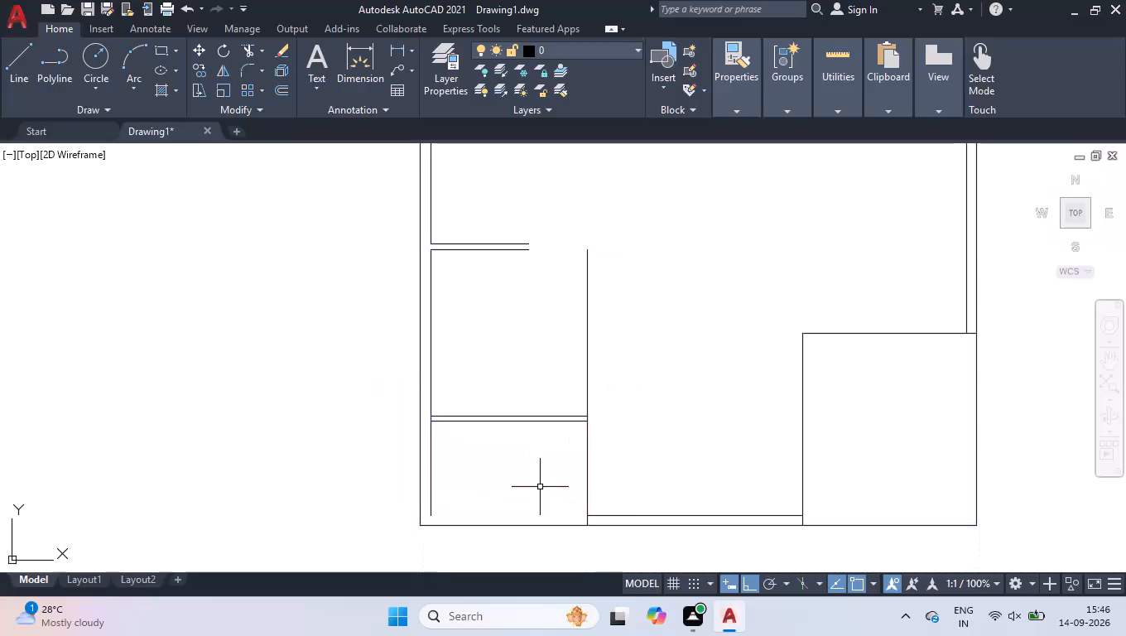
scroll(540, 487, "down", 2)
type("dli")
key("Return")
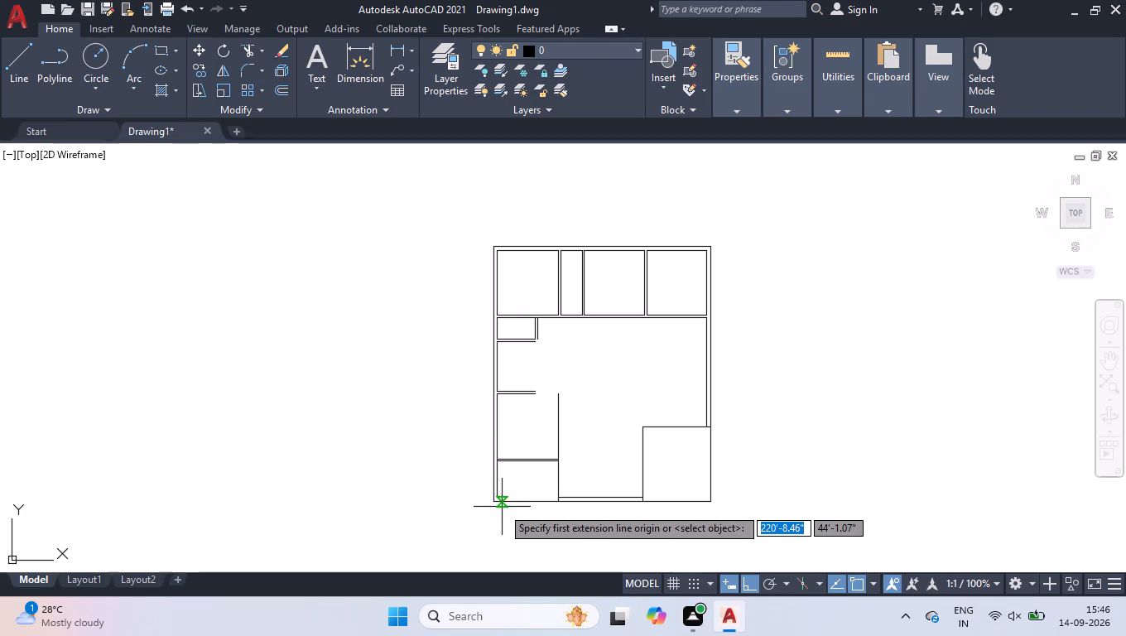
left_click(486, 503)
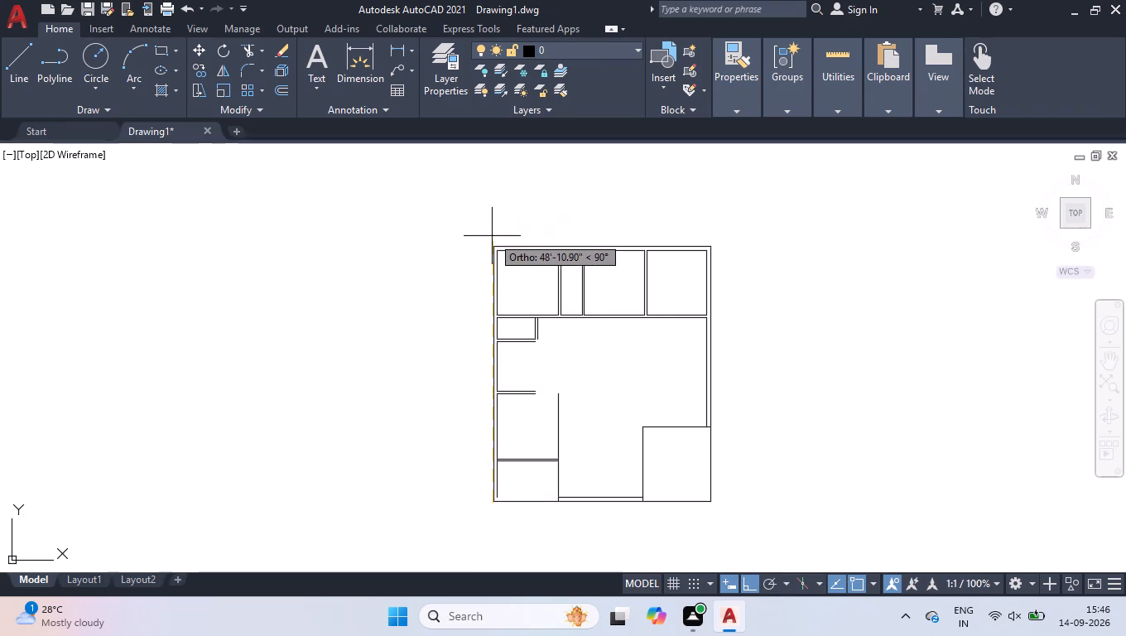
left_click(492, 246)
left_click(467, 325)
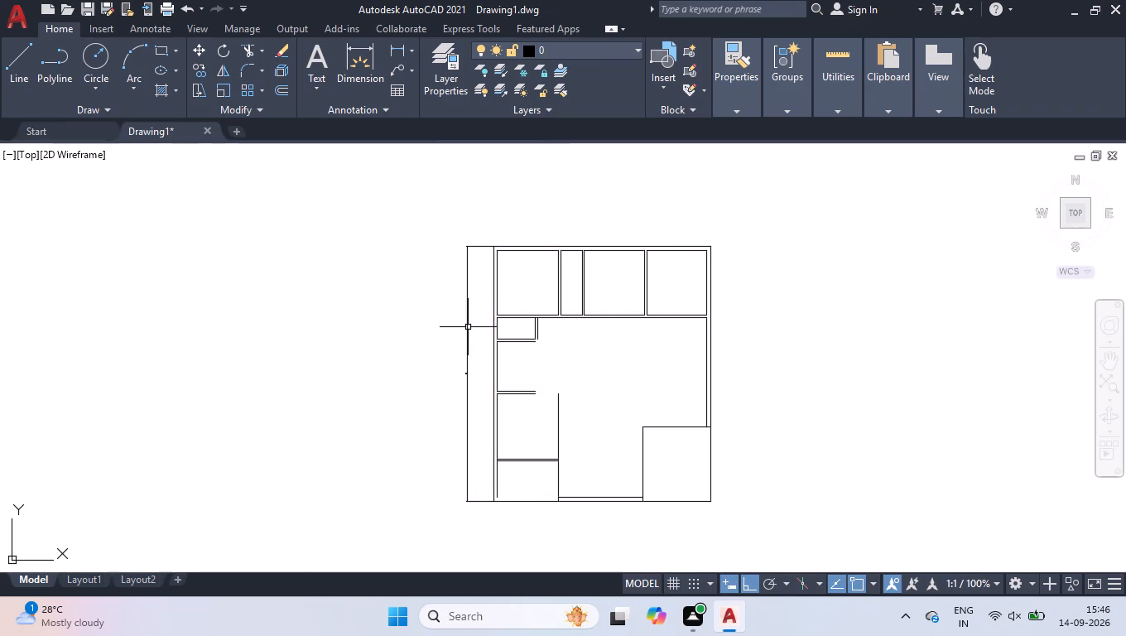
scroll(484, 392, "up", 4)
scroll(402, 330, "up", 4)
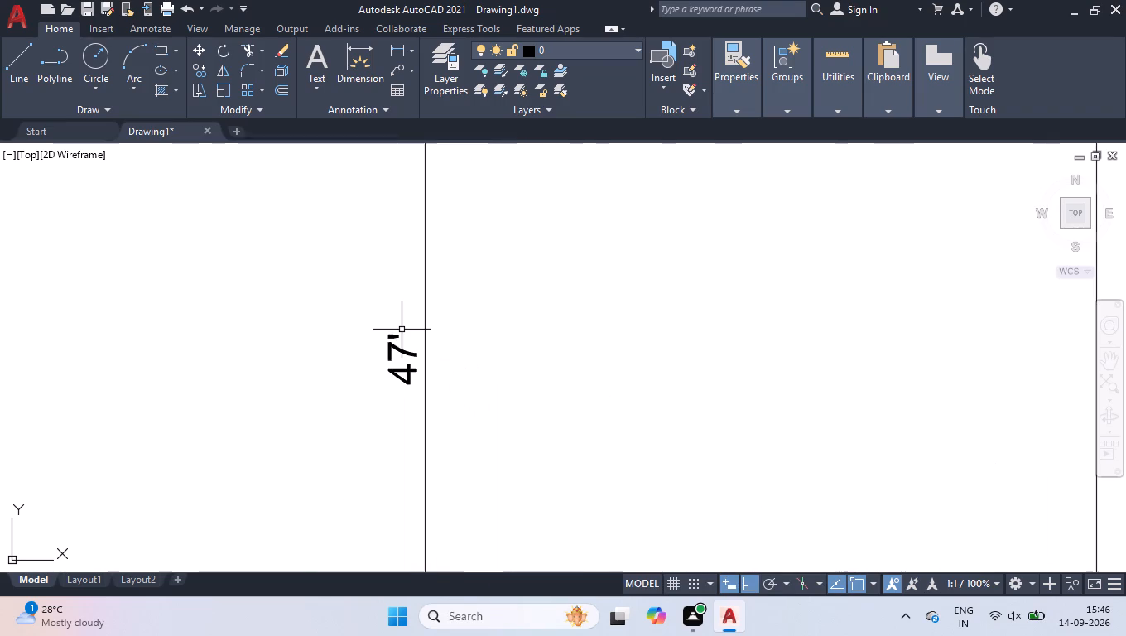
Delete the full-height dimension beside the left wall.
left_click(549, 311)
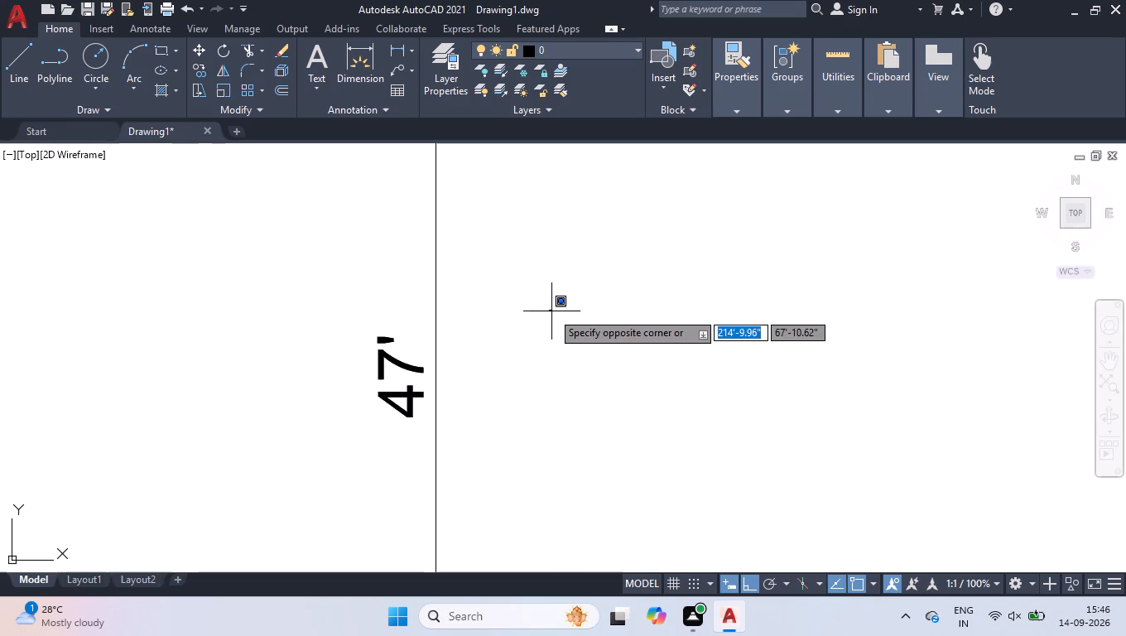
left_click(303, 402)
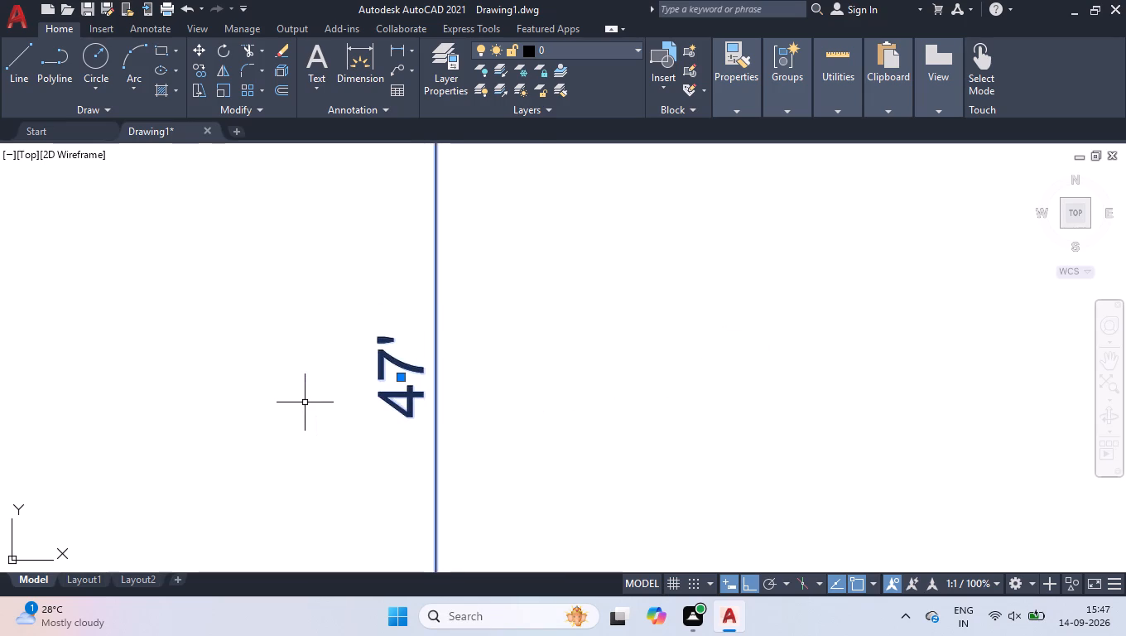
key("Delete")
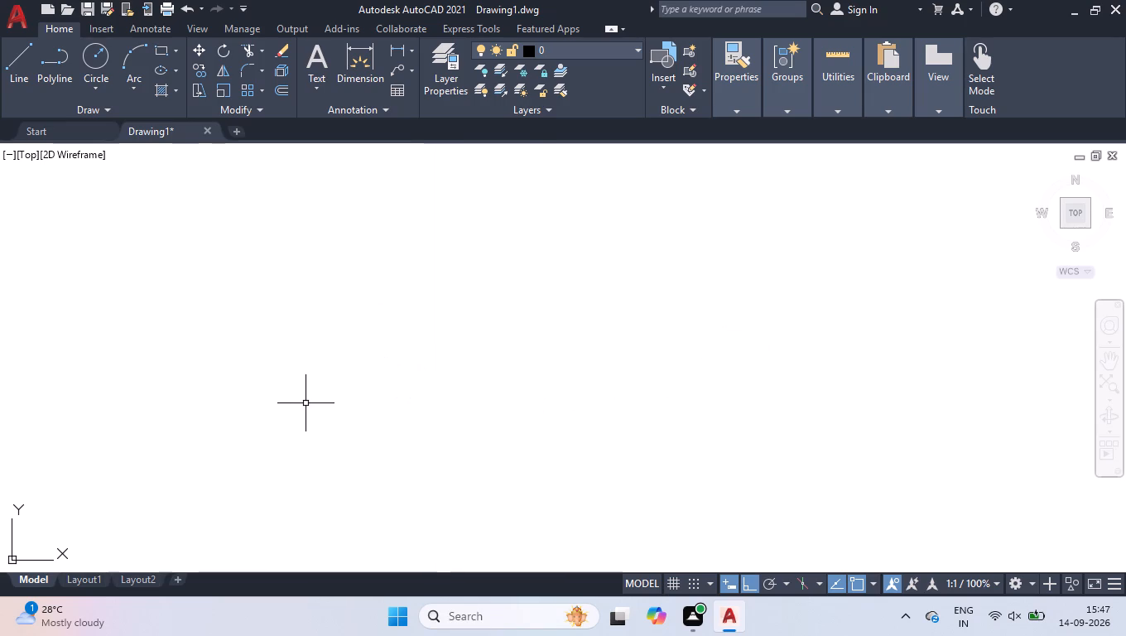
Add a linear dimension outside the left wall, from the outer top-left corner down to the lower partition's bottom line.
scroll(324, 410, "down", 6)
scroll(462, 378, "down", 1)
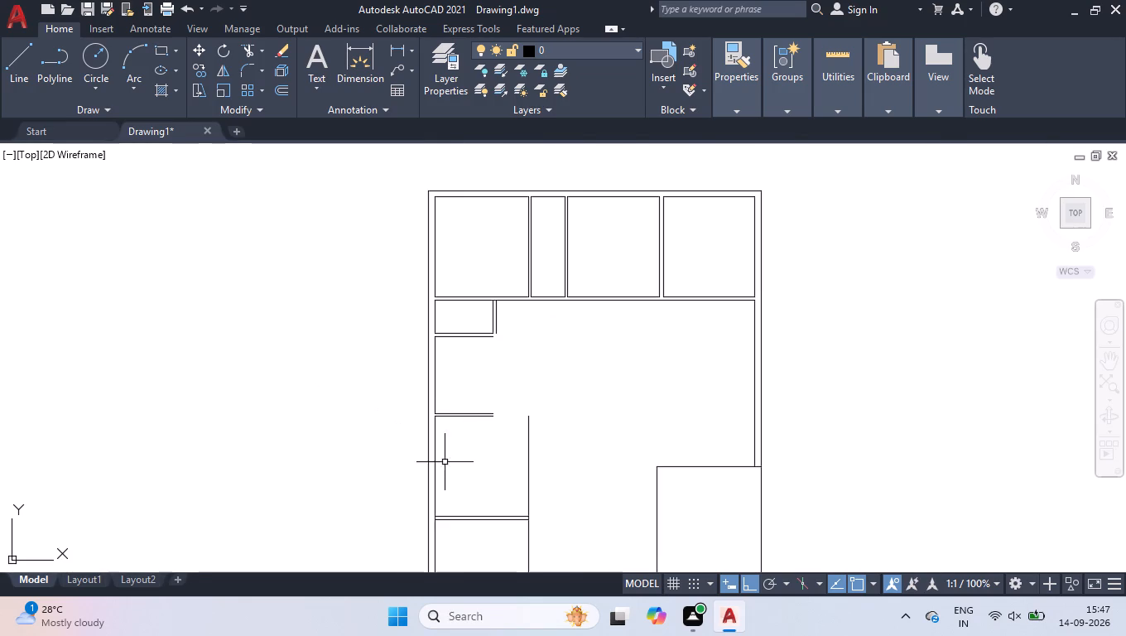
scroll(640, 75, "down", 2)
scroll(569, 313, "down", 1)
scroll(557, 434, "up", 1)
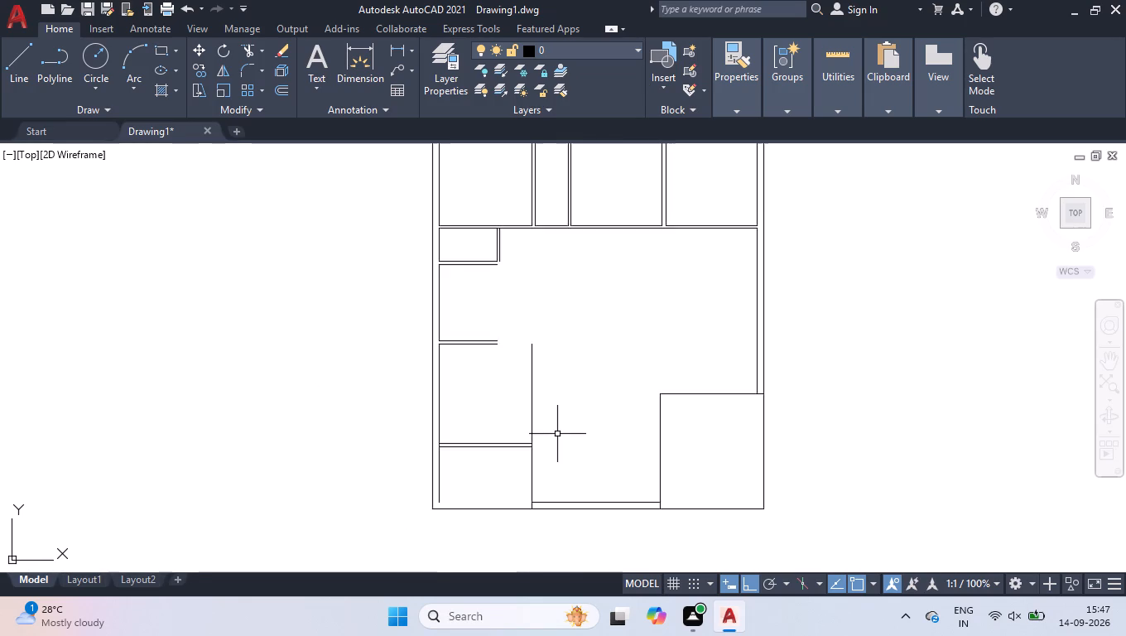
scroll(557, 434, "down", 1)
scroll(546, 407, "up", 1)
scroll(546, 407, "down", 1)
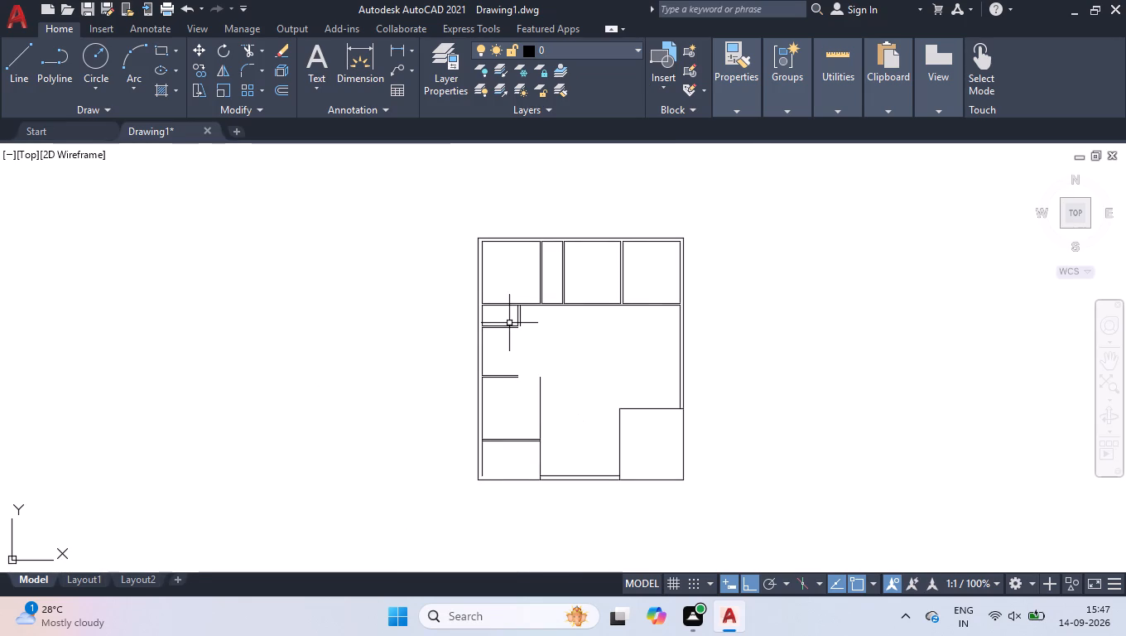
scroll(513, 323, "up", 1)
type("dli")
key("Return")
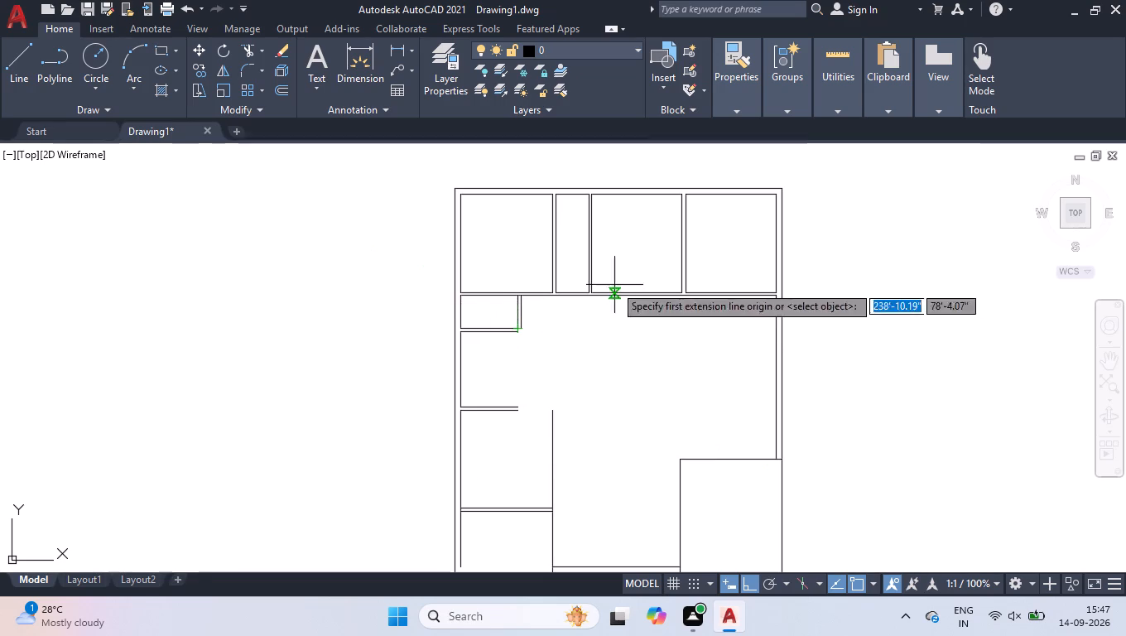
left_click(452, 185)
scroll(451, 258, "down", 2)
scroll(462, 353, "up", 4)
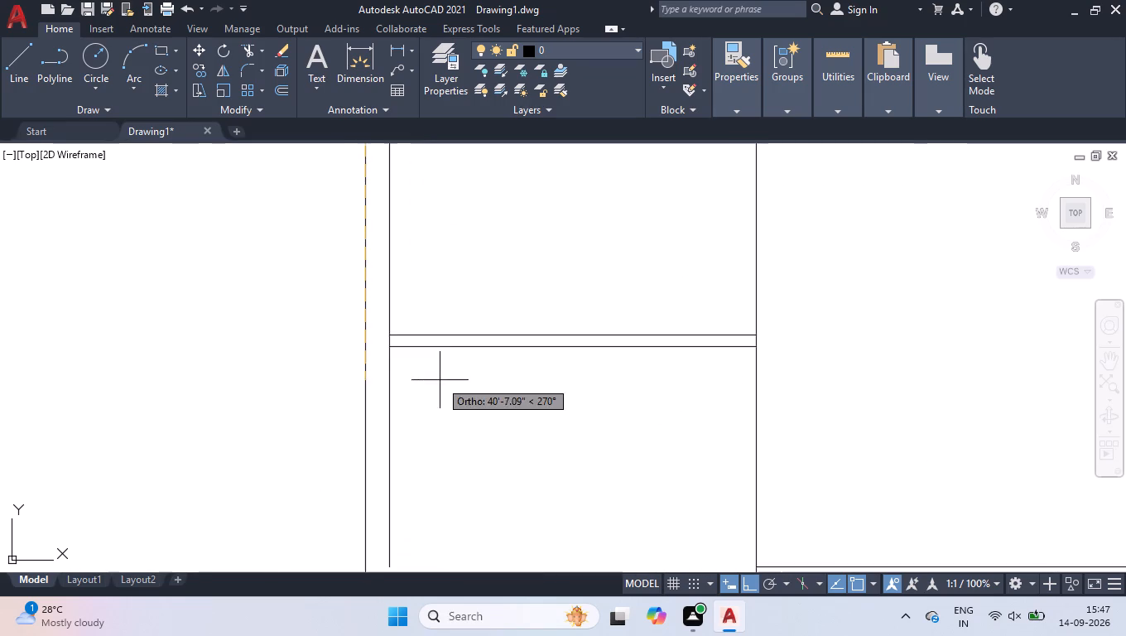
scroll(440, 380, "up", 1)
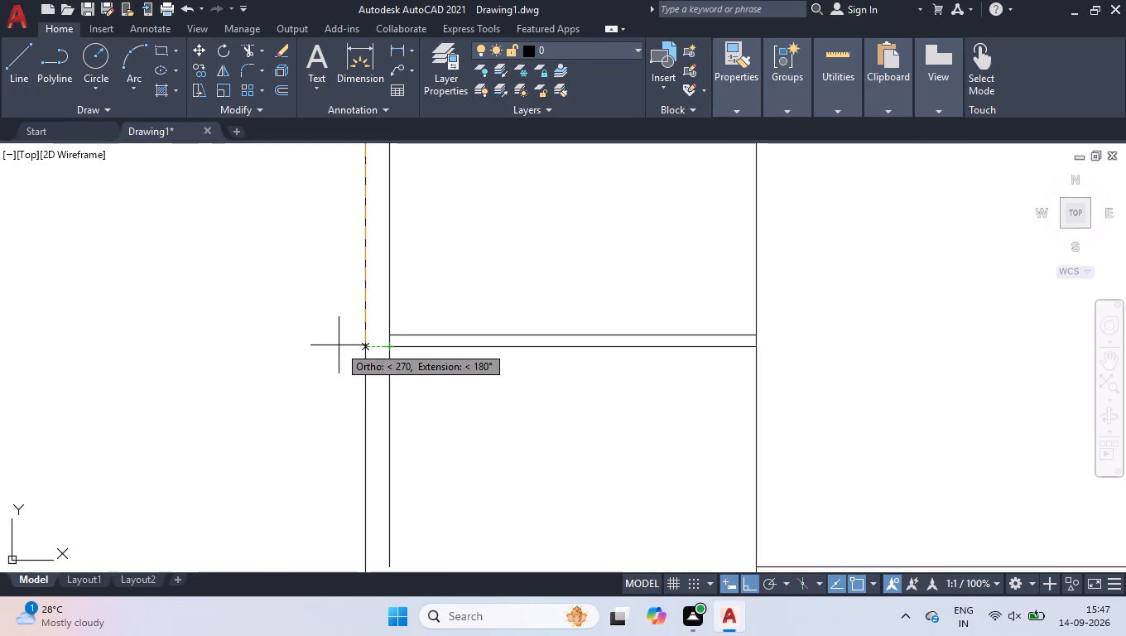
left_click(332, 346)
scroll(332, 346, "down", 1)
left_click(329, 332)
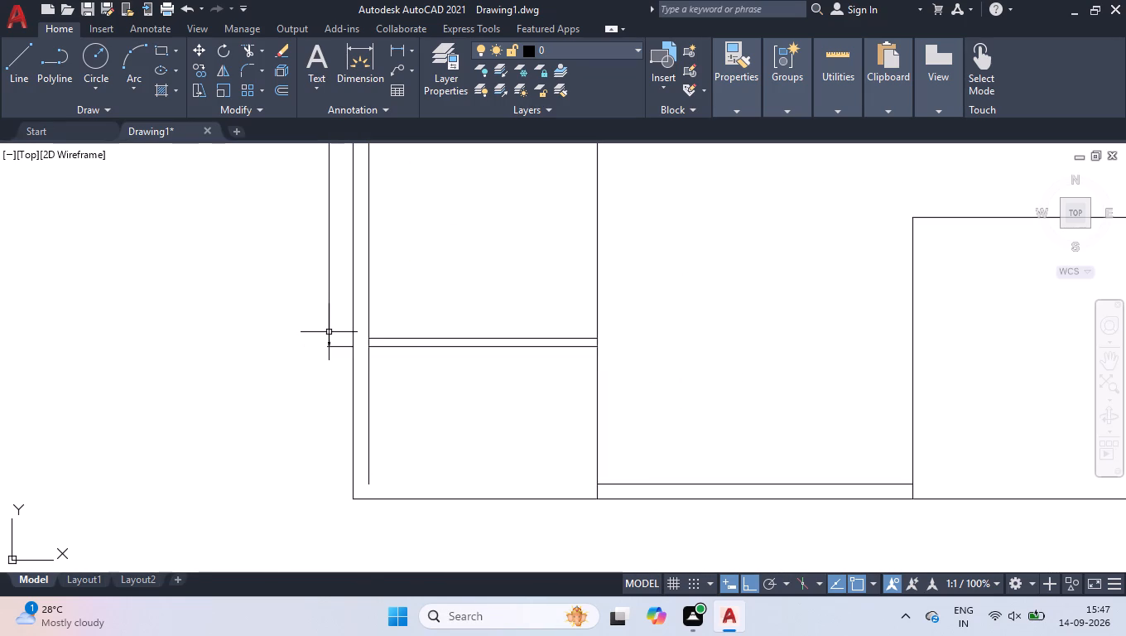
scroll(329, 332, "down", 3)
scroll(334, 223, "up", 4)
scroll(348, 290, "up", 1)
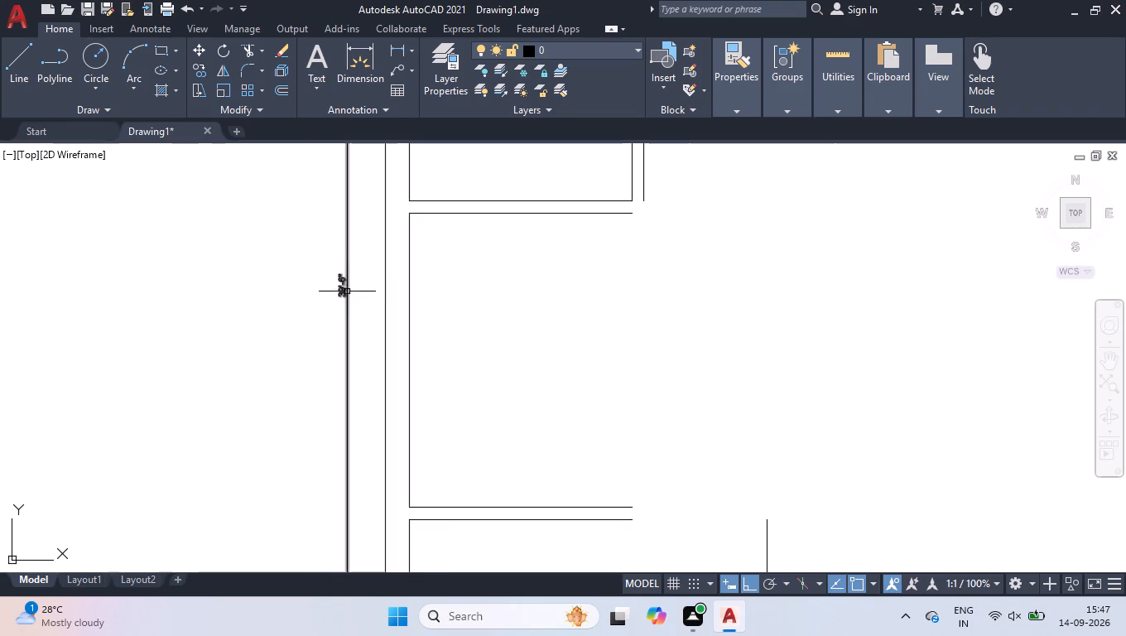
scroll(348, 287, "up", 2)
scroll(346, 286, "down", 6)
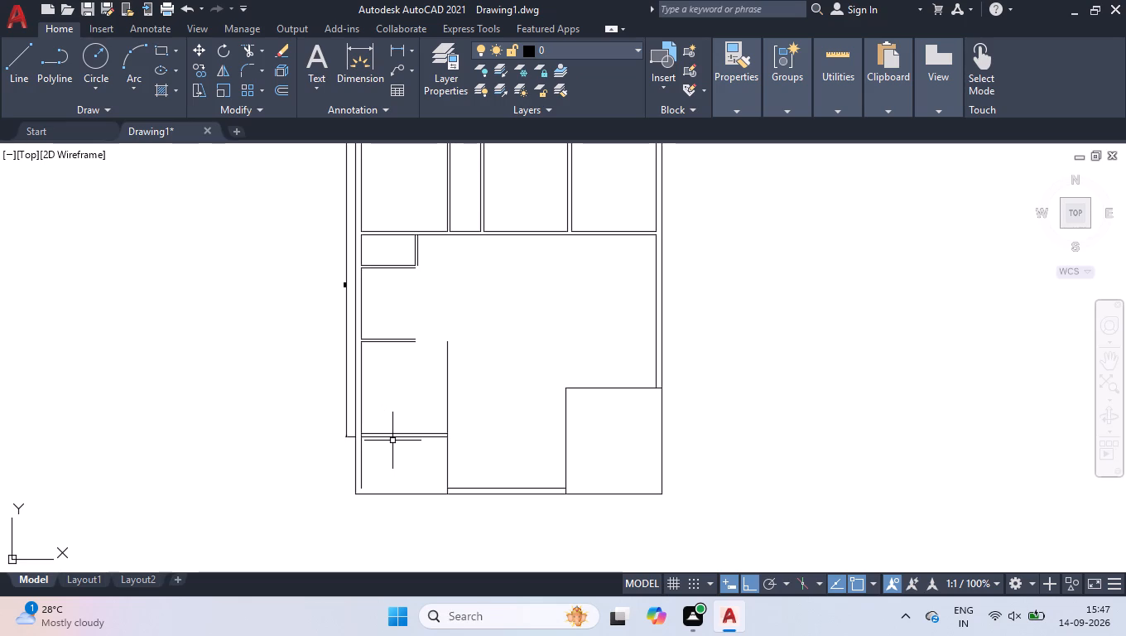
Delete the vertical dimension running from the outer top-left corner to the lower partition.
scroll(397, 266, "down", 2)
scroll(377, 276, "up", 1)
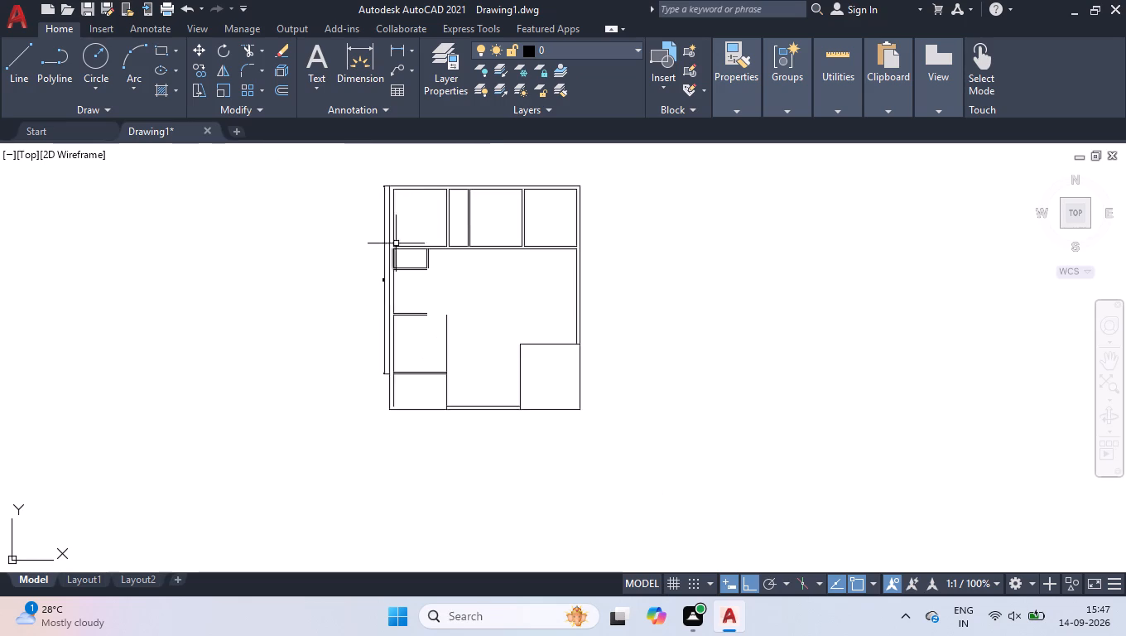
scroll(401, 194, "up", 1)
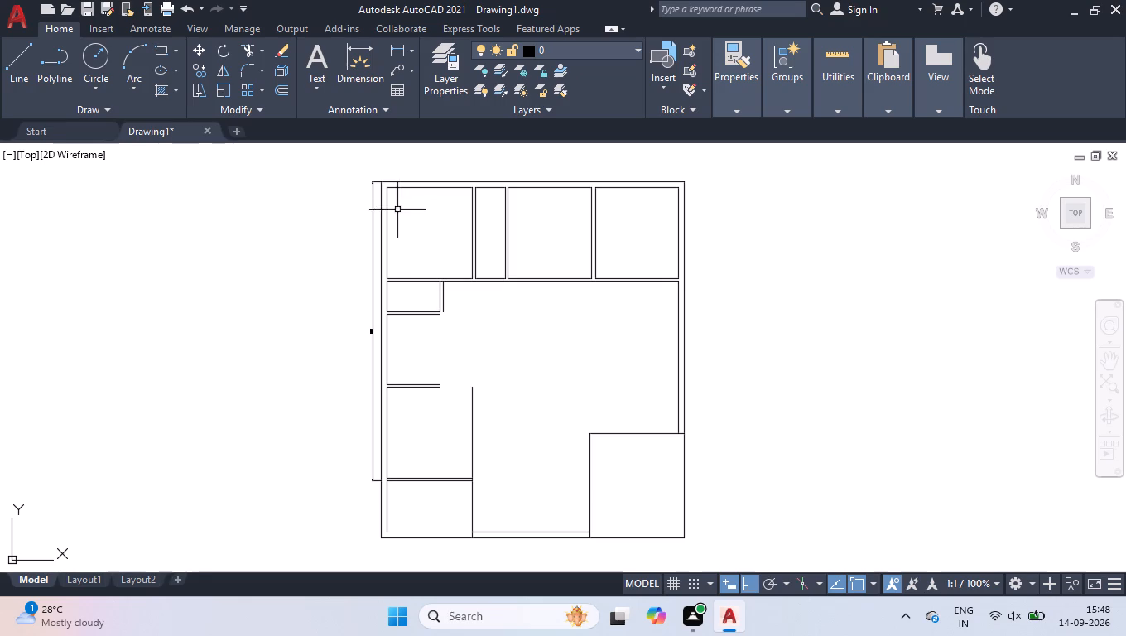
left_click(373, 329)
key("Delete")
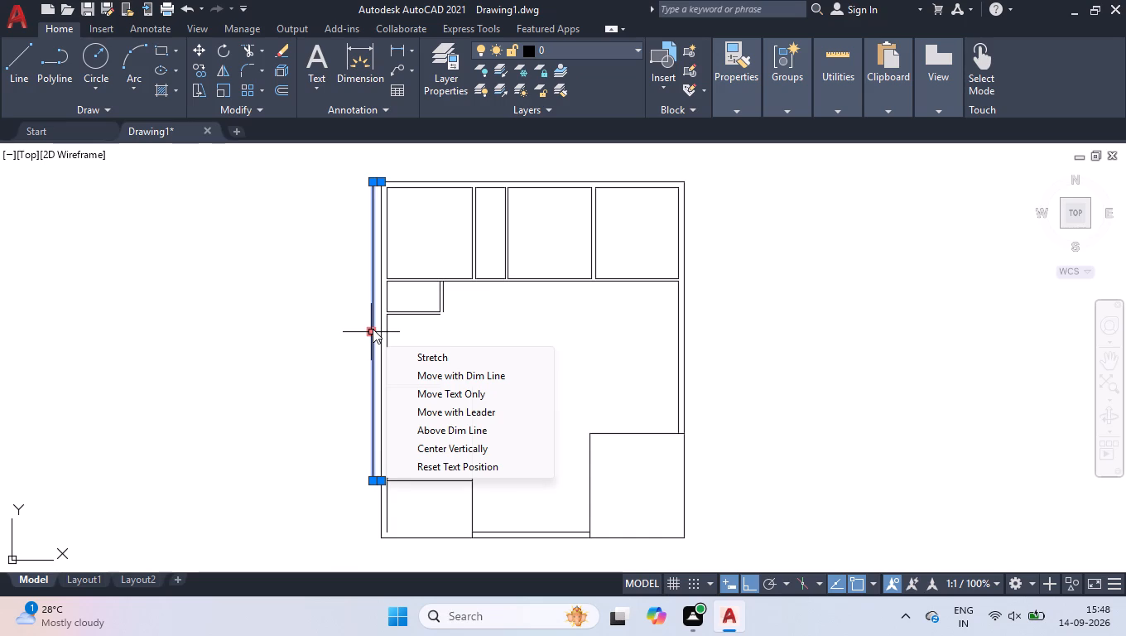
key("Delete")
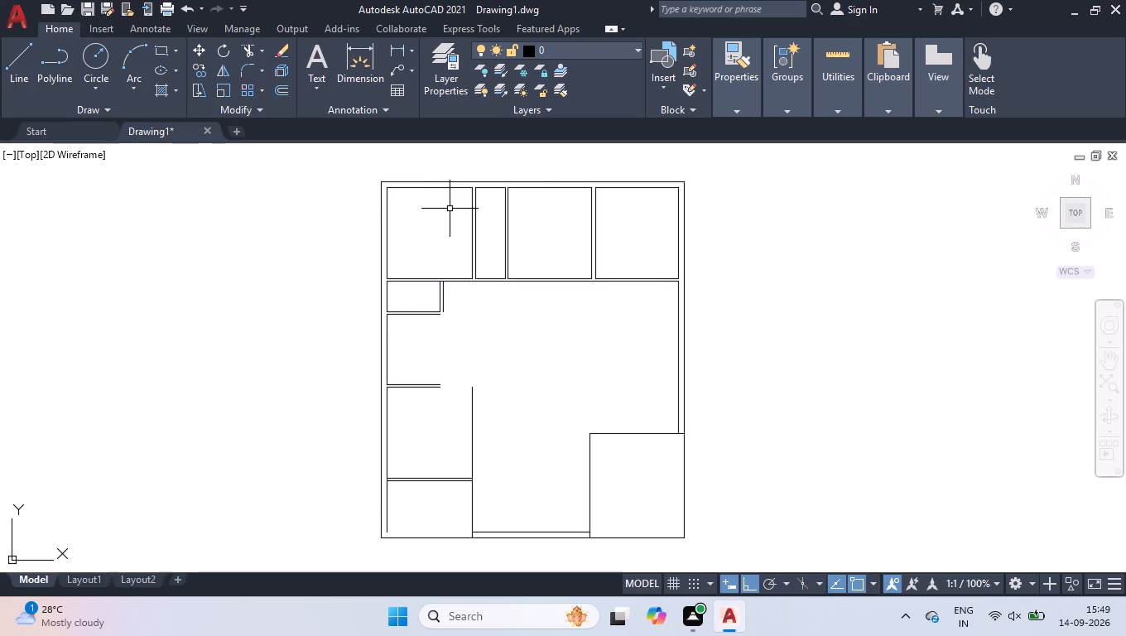
Fillet the outer vertical and lower horizontal partition lines of the small room below the top-left room into a closed corner.
scroll(436, 200, "up", 2)
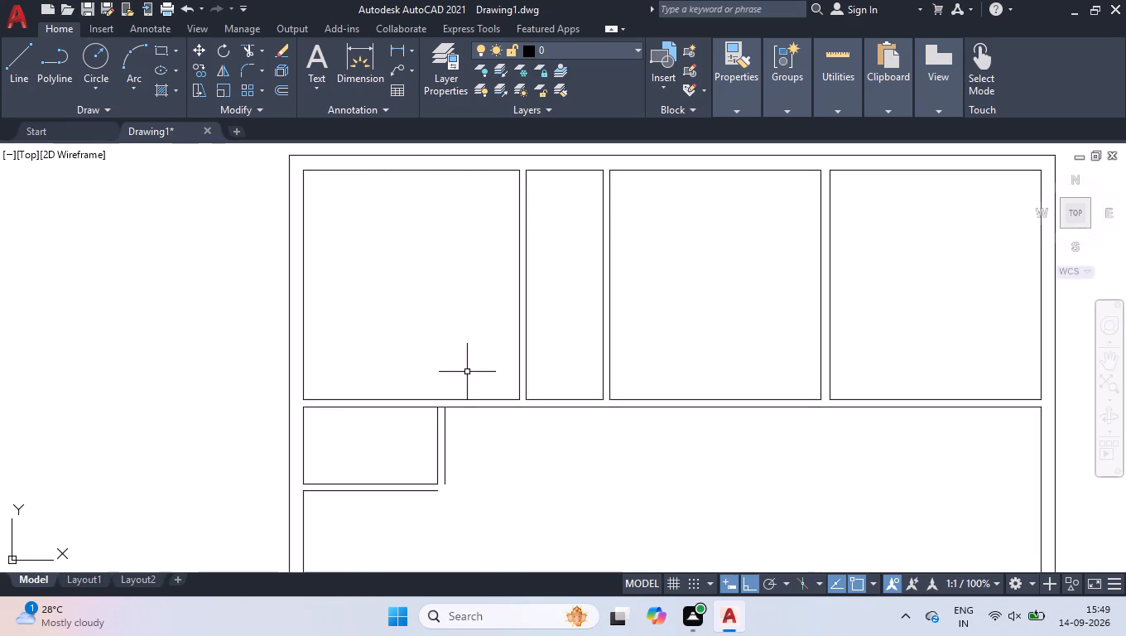
key("f")
key("Return")
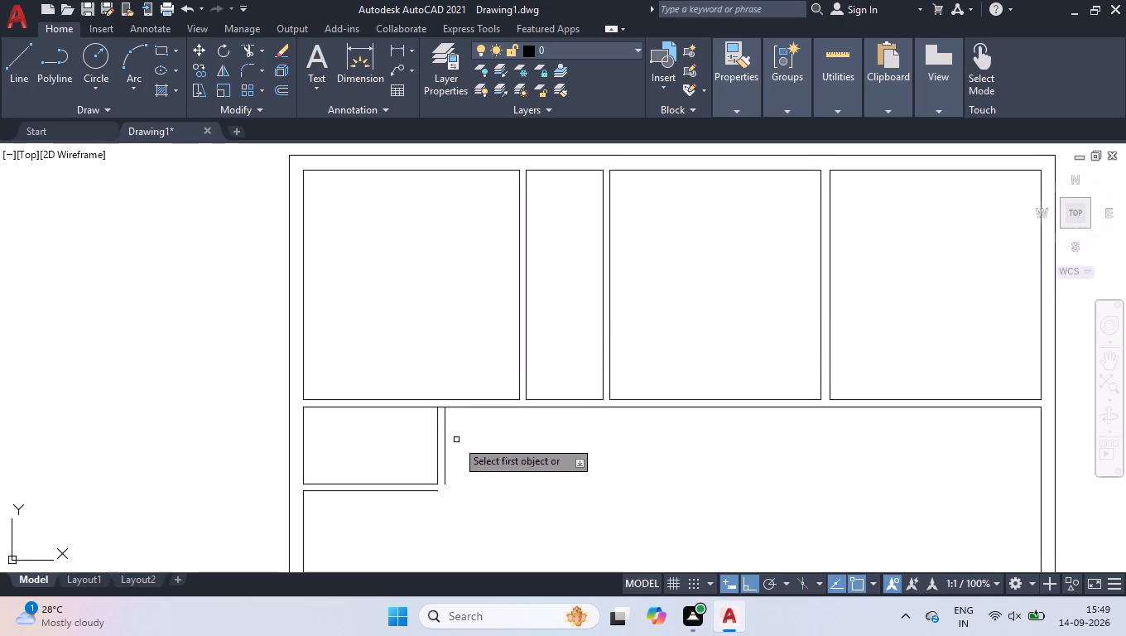
left_click(445, 446)
left_click(430, 494)
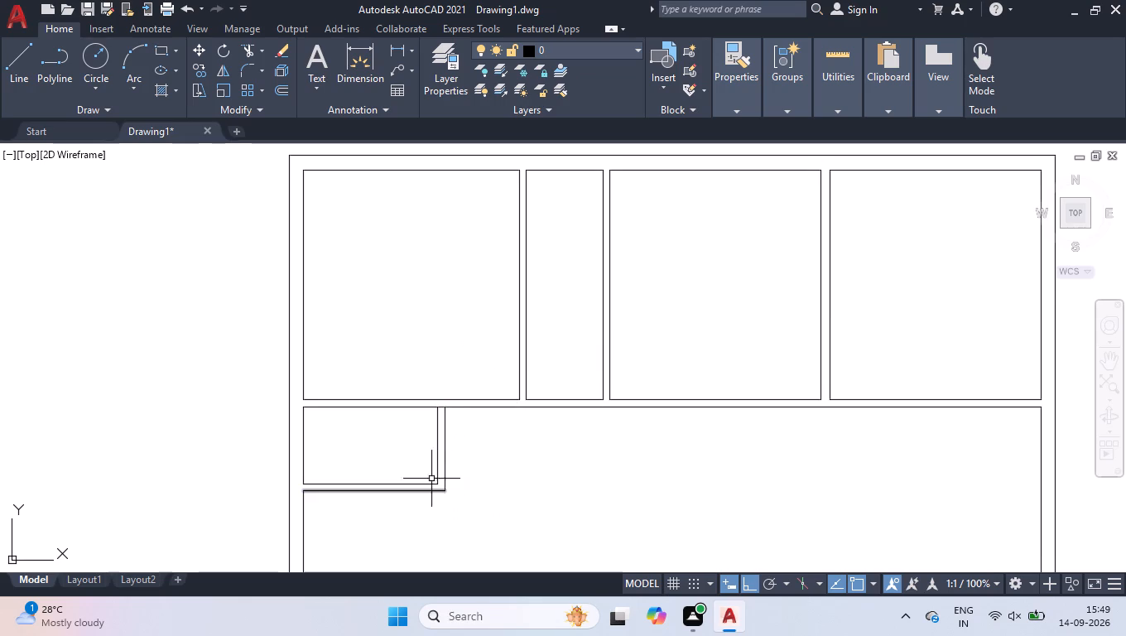
Draw a 4.5" vertical line across the top rooms' lower partition, in line with the small room's outer right wall line.
scroll(416, 436, "down", 3)
scroll(416, 499, "up", 1)
scroll(430, 304, "up", 1)
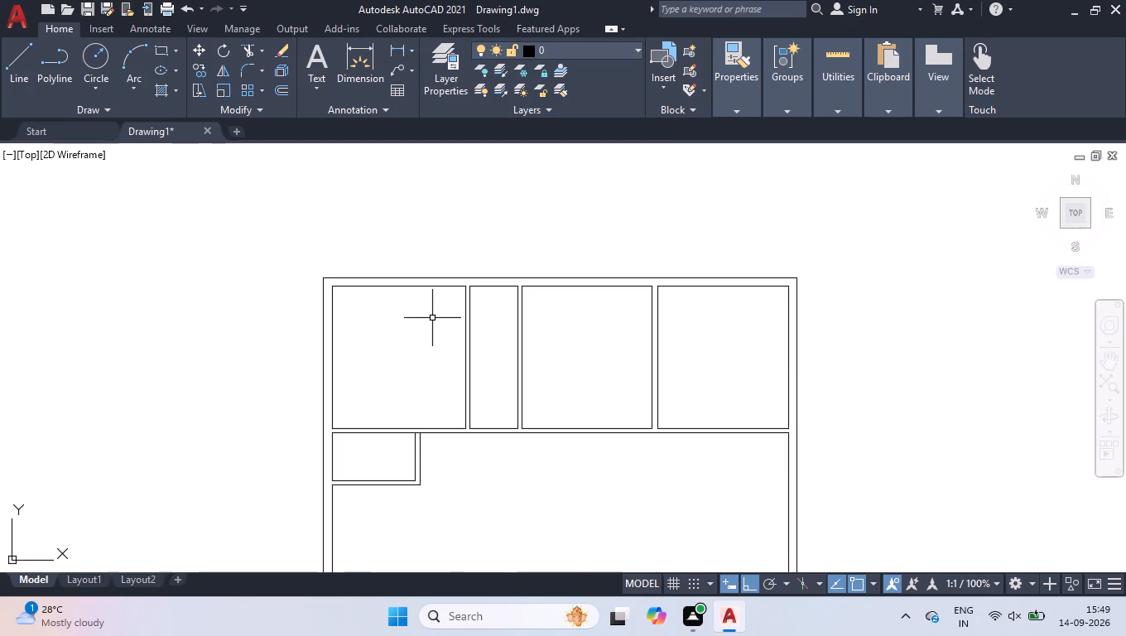
scroll(433, 325, "up", 1)
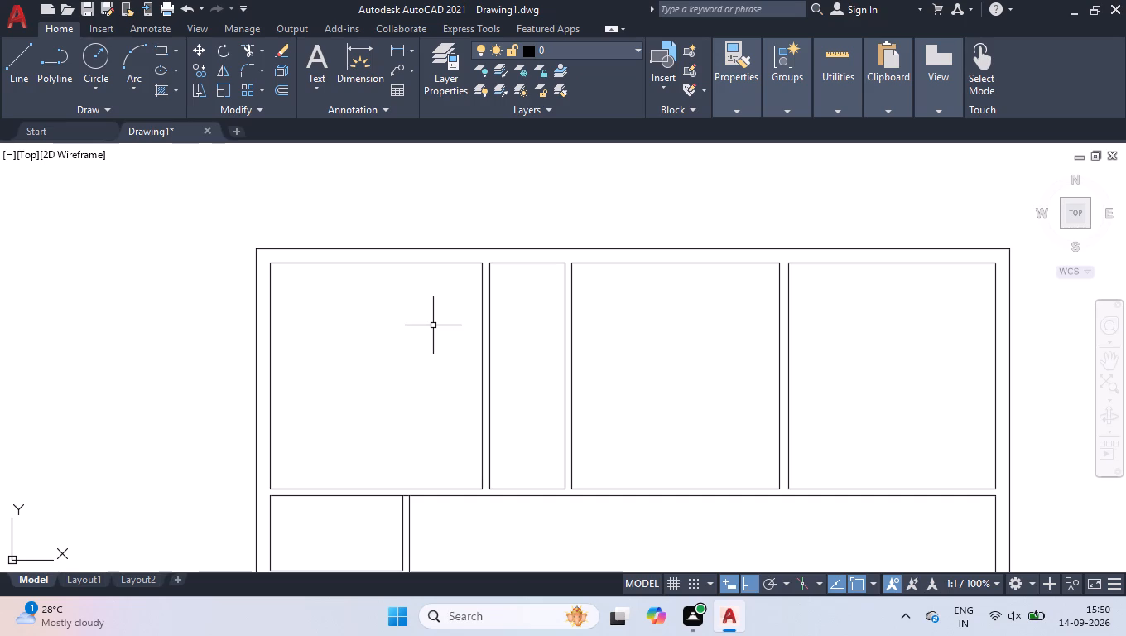
key("l")
key("Return")
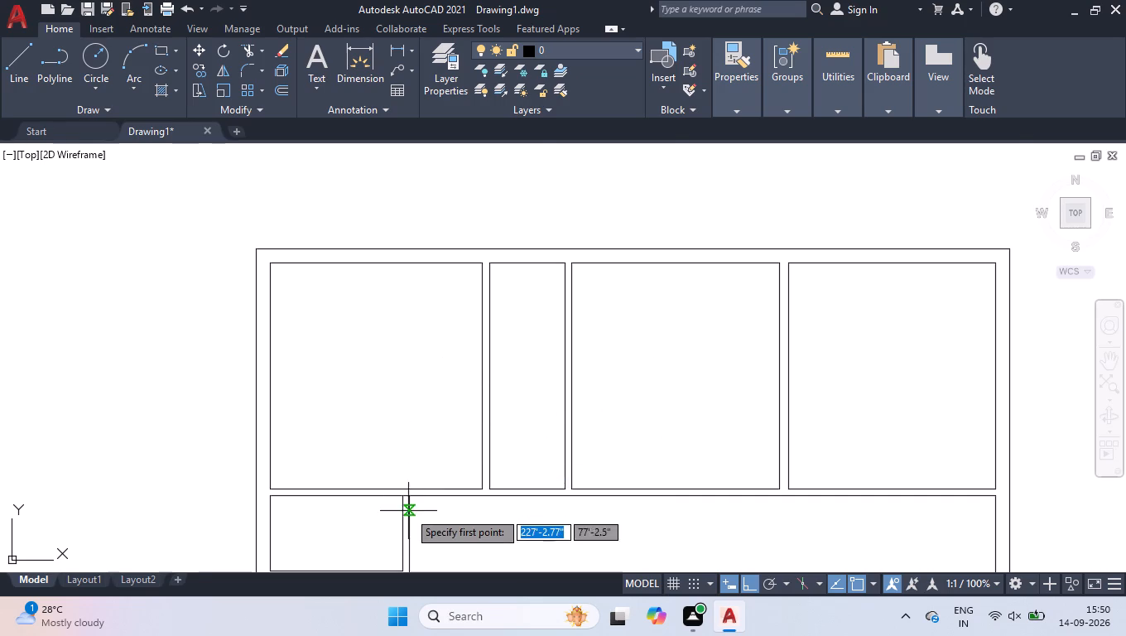
scroll(408, 518, "up", 2)
left_click(402, 469)
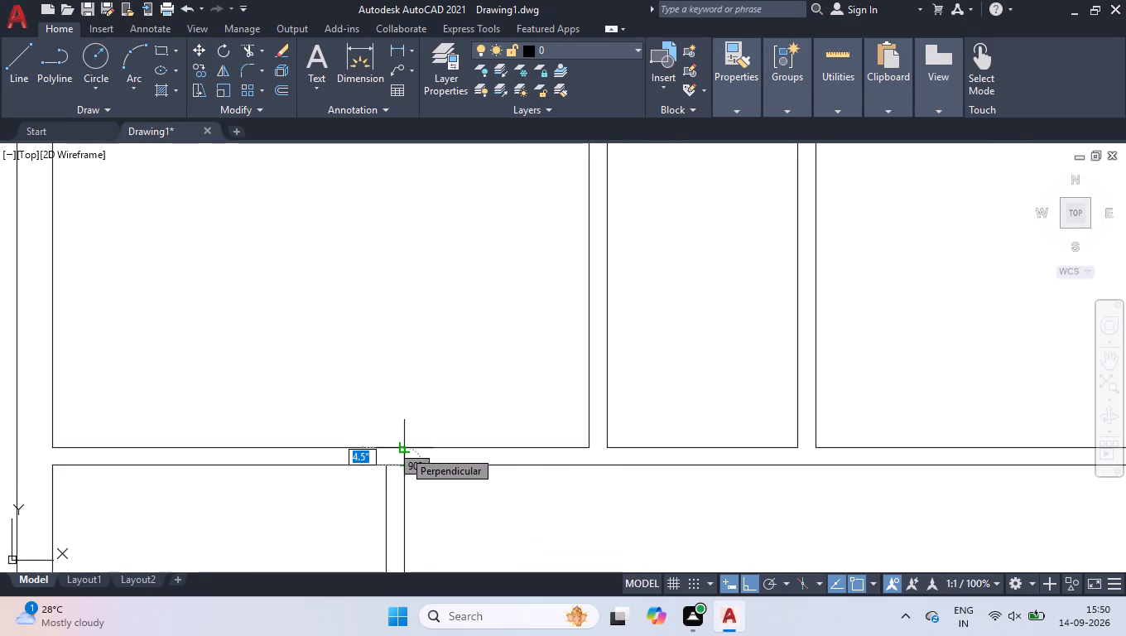
left_click(403, 450)
key("space")
Offset the short vertical line across the partition by 3' to the right to mark the door opening.
scroll(412, 475, "up", 2)
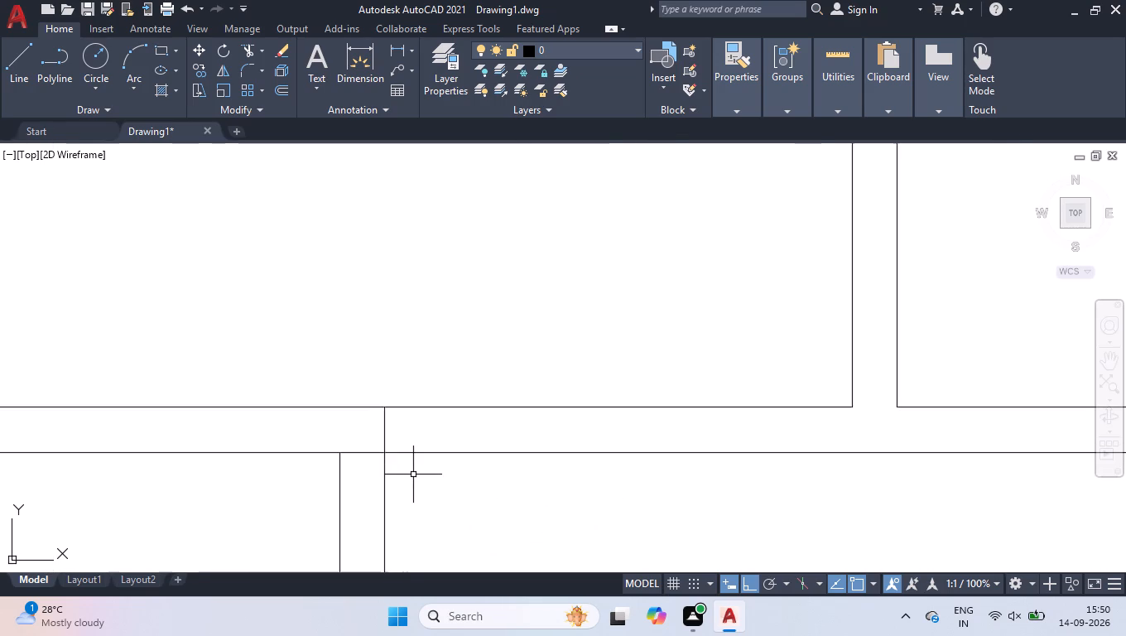
type("off")
key("Return")
type("3'")
key("Return")
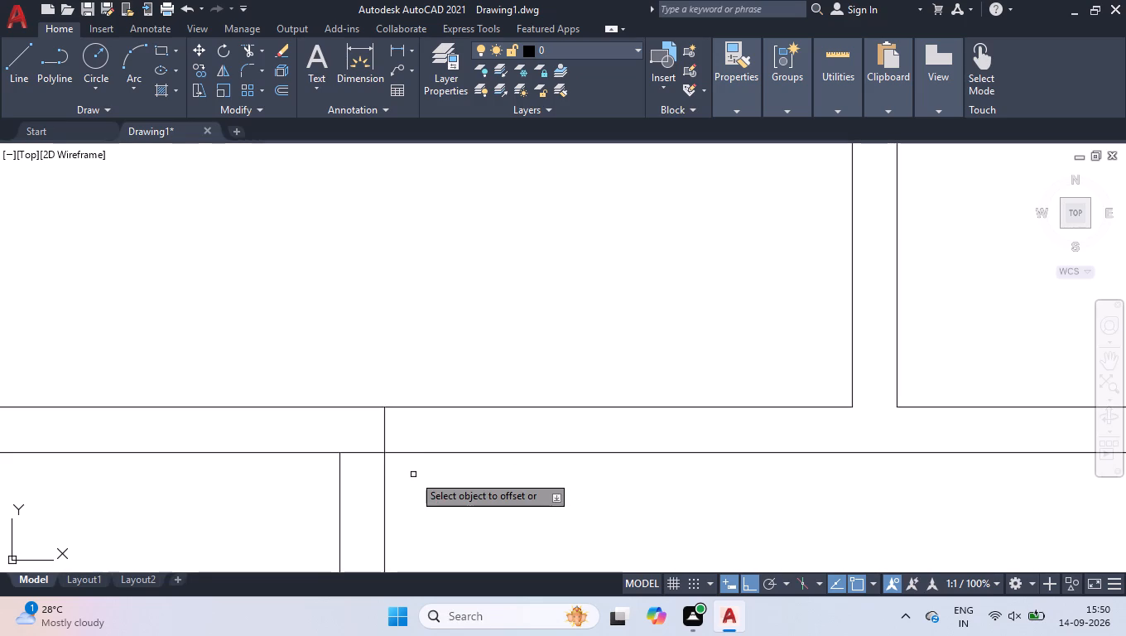
left_click(385, 438)
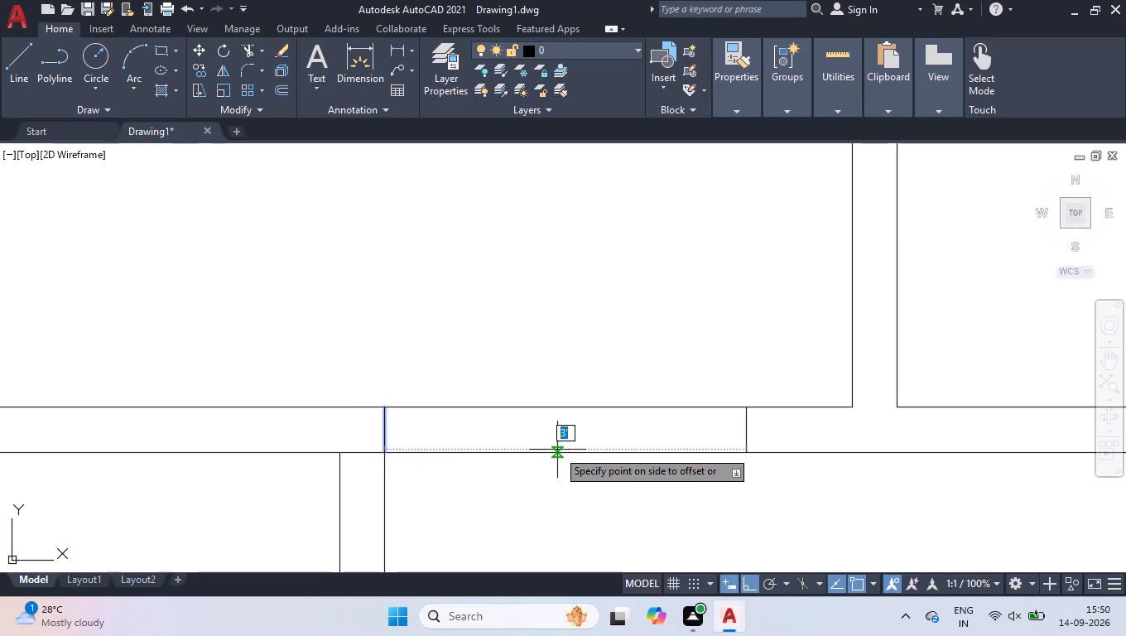
left_click(557, 450)
key("space")
Trim both partition lines between the two short jamb lines to open the doorway into the top-left room.
type("tr")
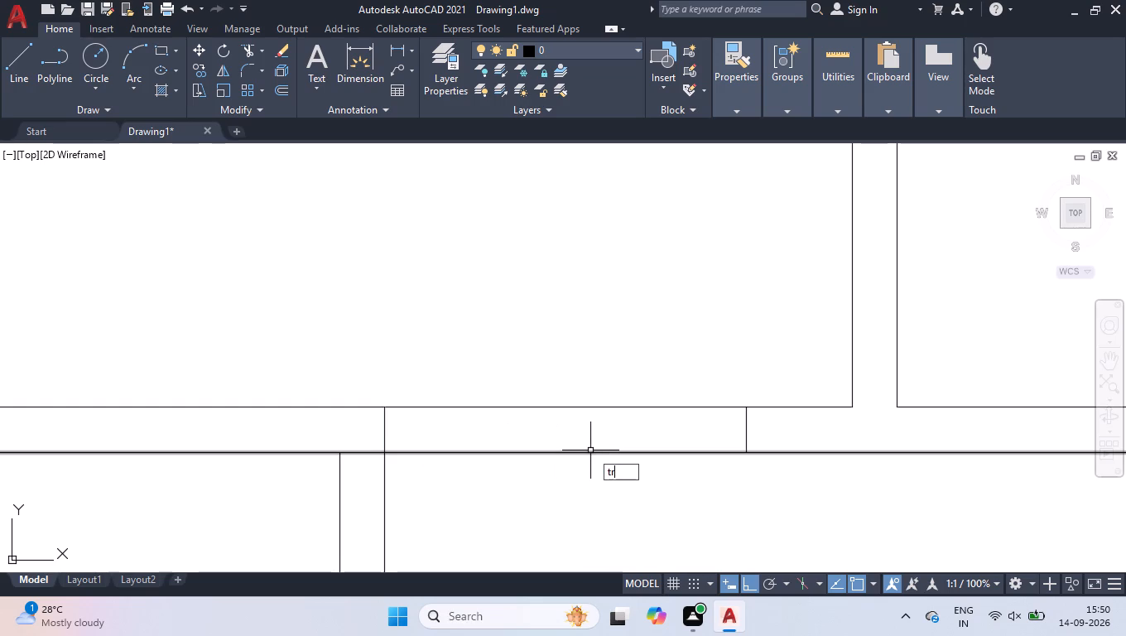
key("space")
left_click(580, 494)
left_click(591, 358)
key("space")
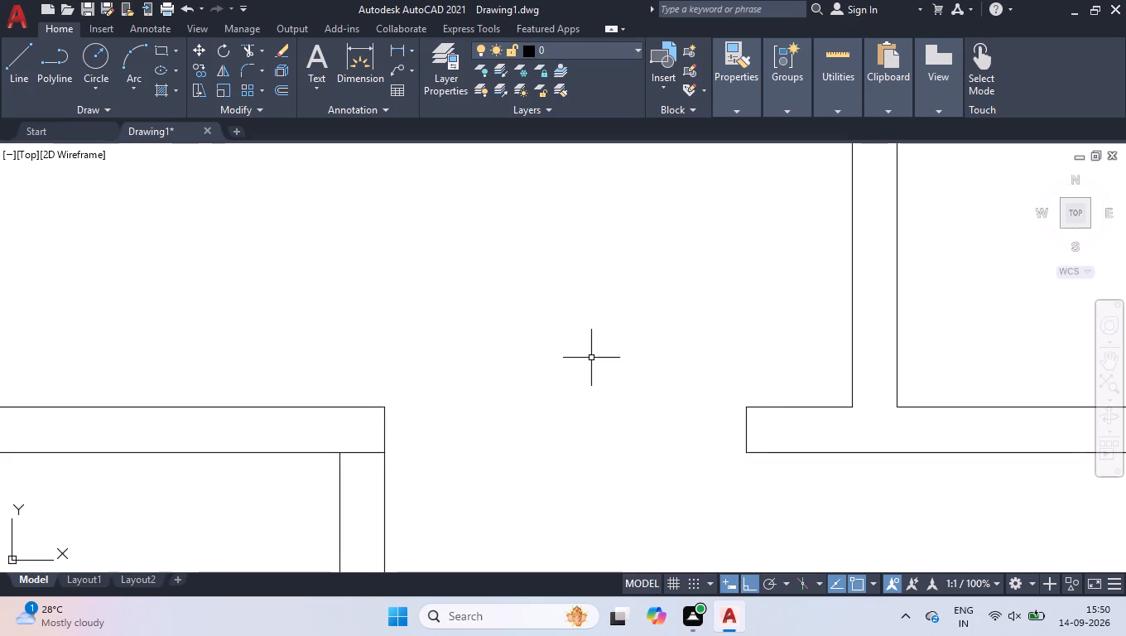
Trim the leftover partition line piece between the inner and outer right wall lines at the small room's upper right corner.
key("space")
left_click_drag(374, 440, 373, 455)
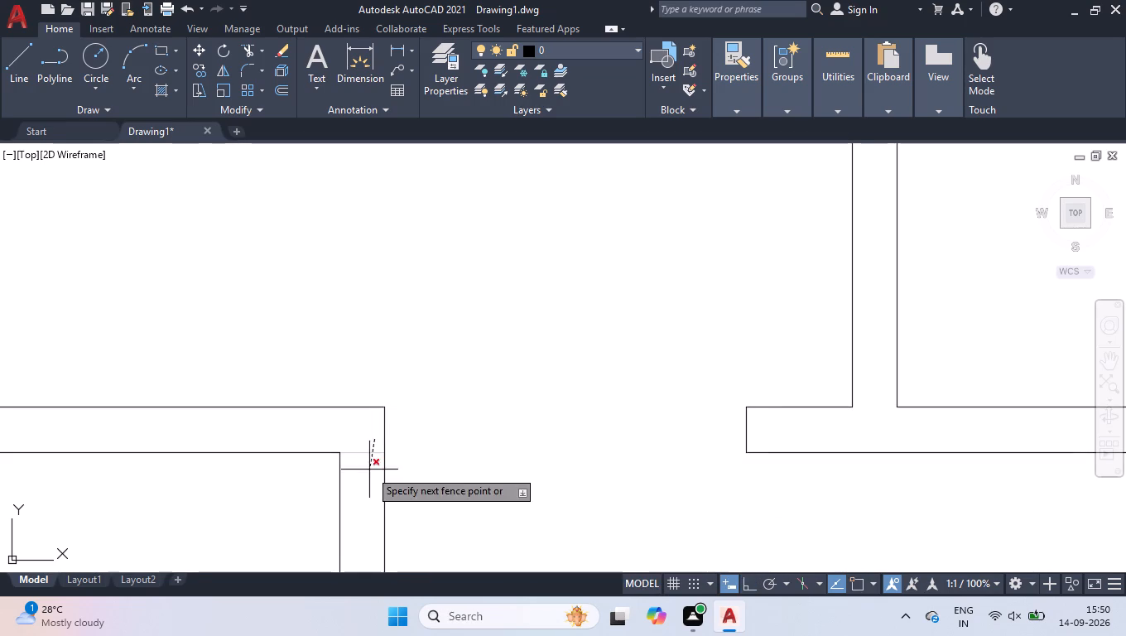
left_click(369, 470)
key("space")
Join the short door jamb line with the small room's outer right wall line into a single line.
scroll(438, 387, "down", 4)
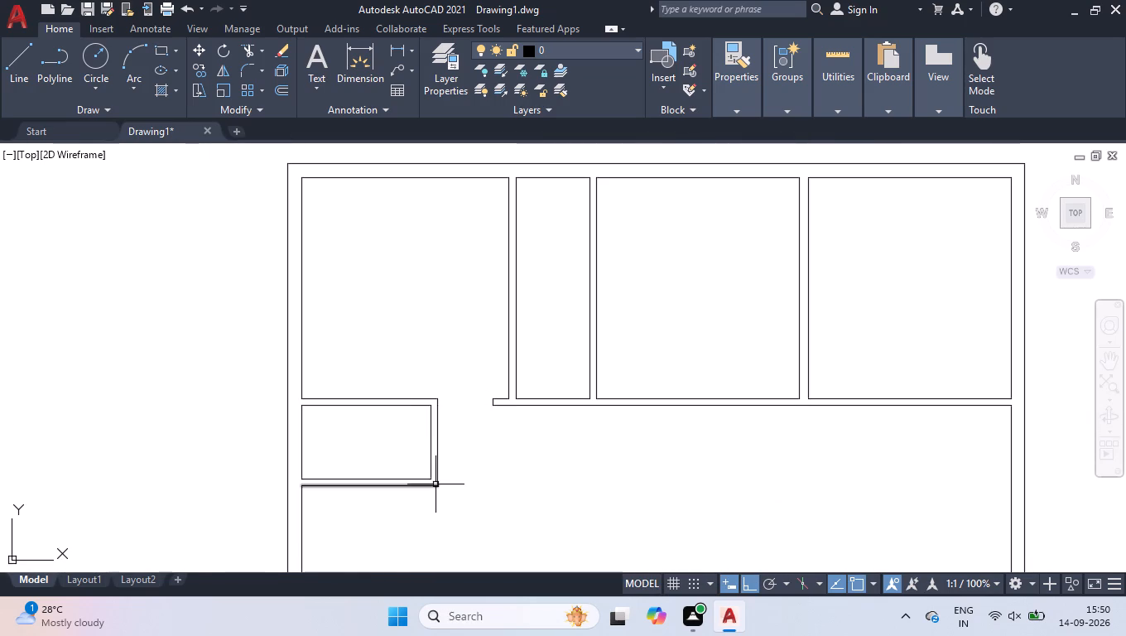
scroll(435, 484, "up", 1)
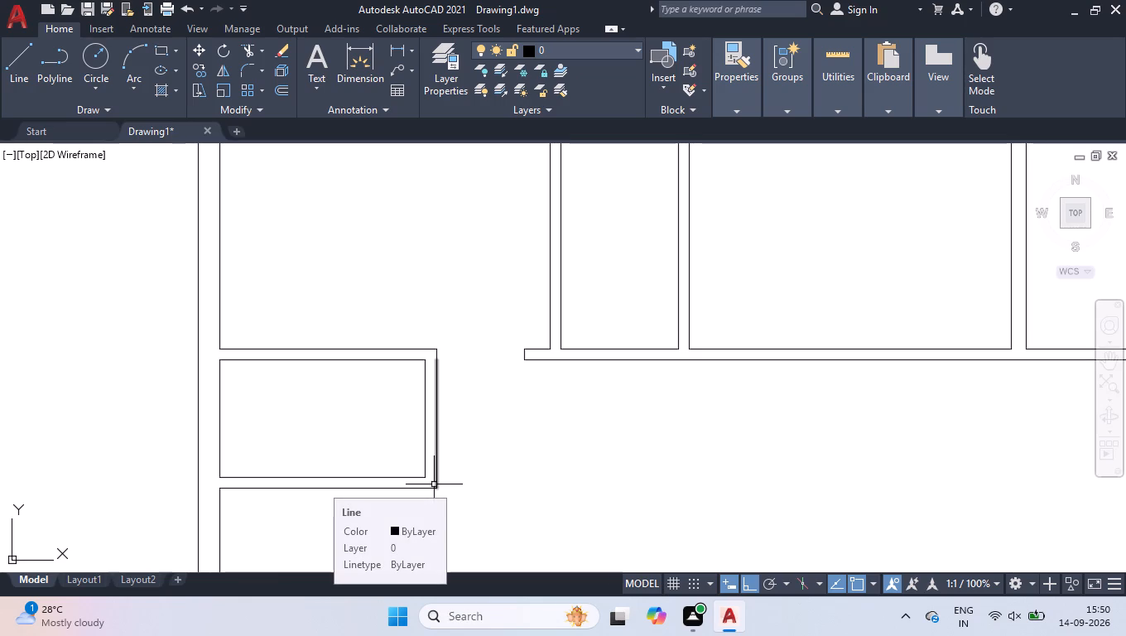
scroll(434, 484, "up", 1)
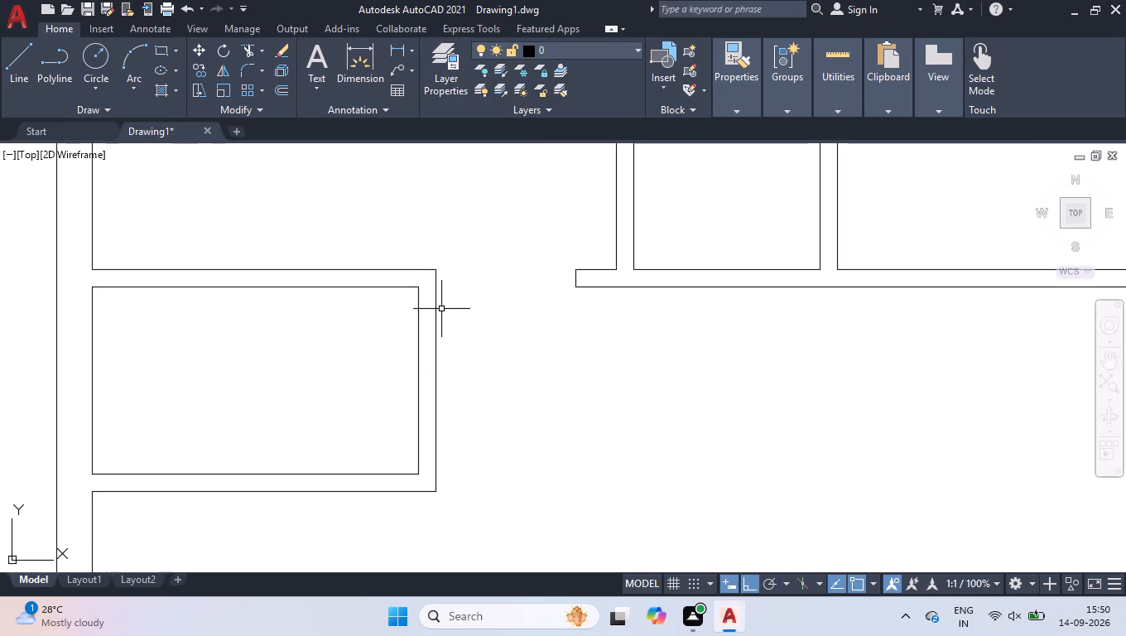
scroll(432, 284, "up", 1)
left_click(445, 273)
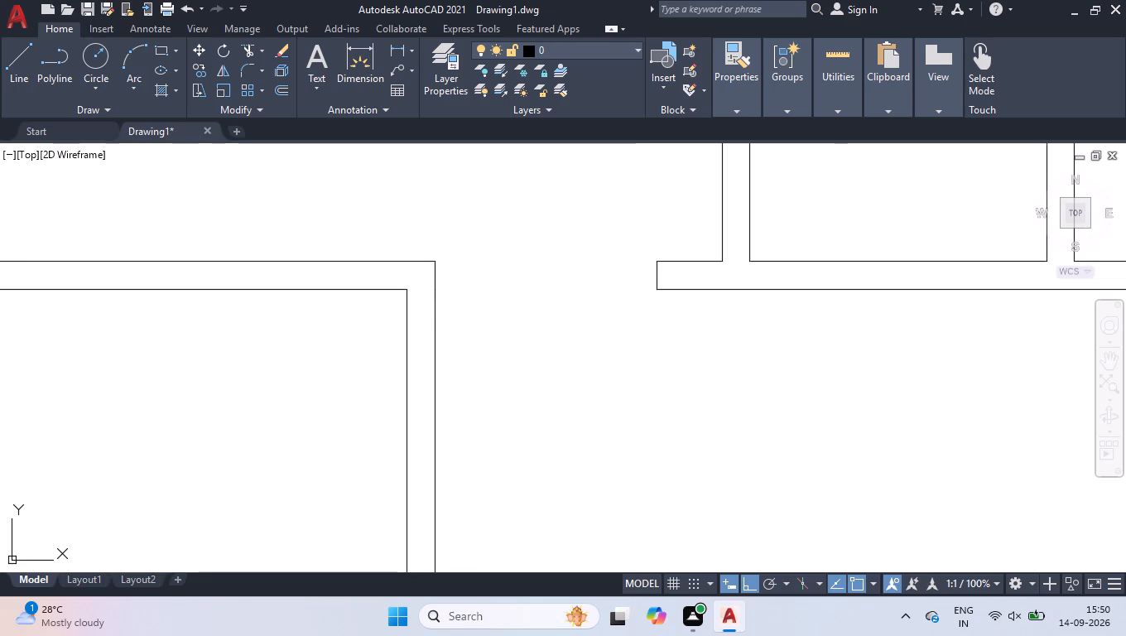
left_click(428, 298)
key("j")
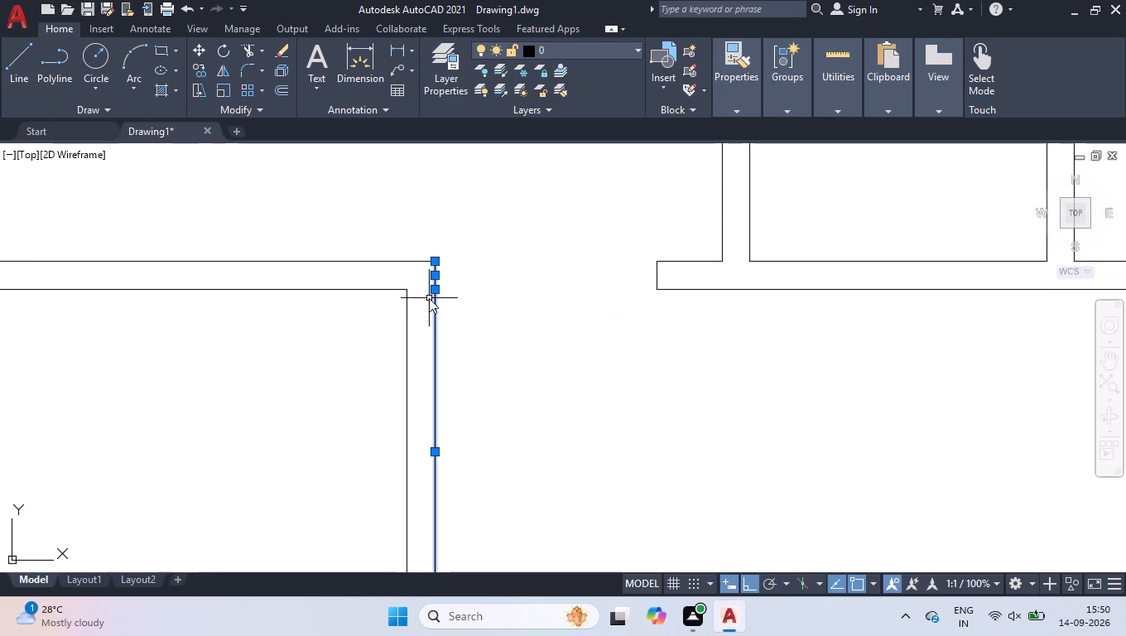
key("Return")
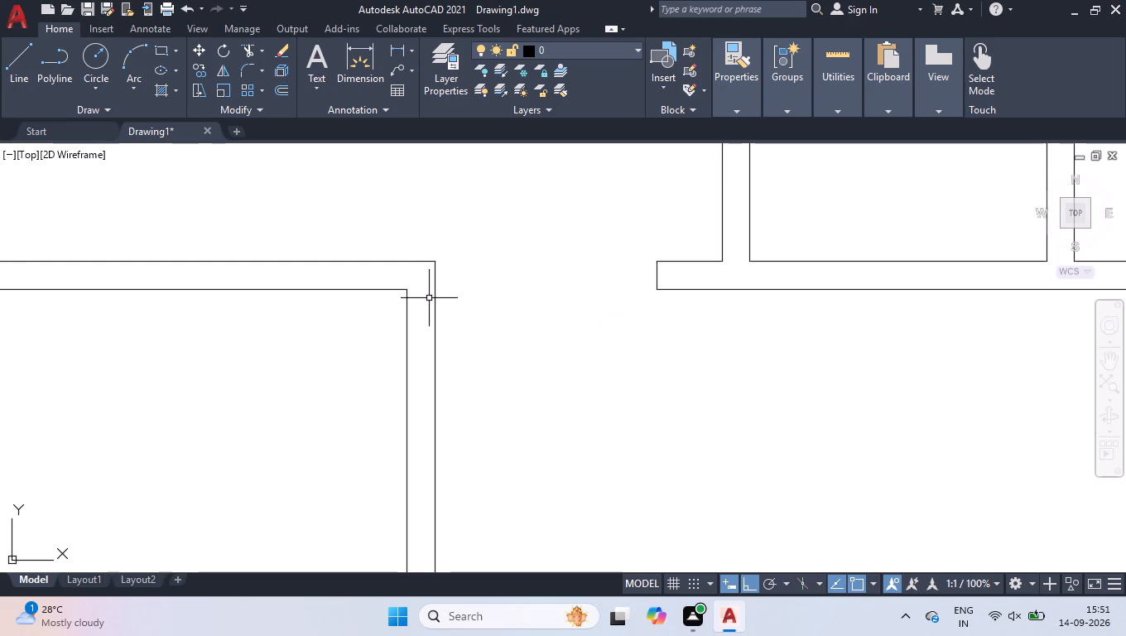
Stretch the right end of the small room's lower inner wall line across to its outer right wall line.
scroll(478, 295, "down", 2)
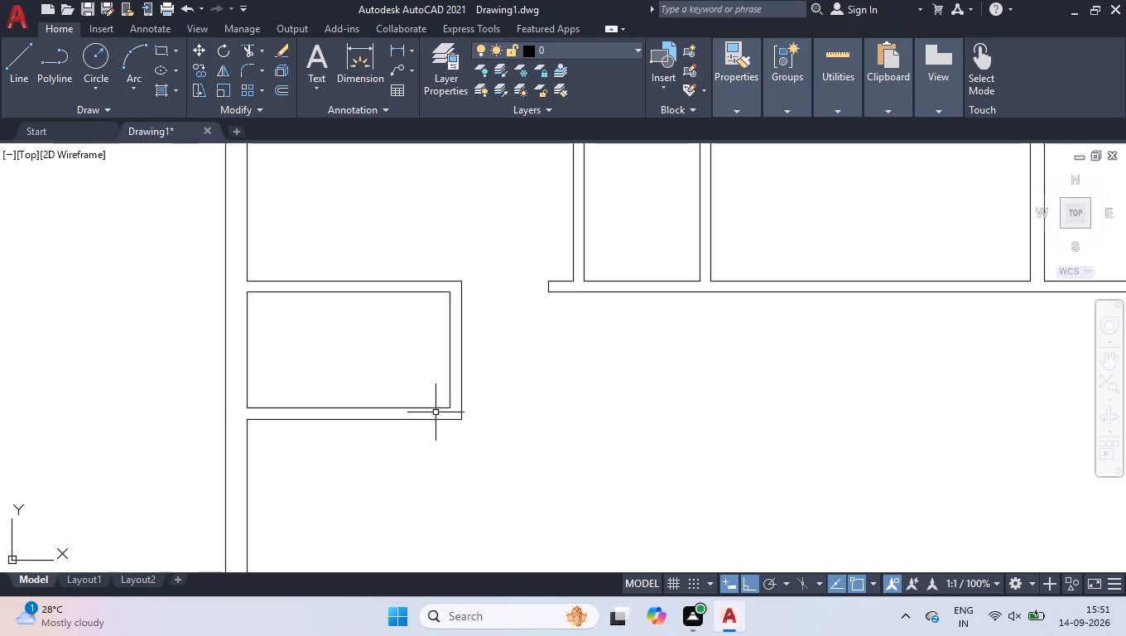
left_click(434, 403)
left_click(427, 408)
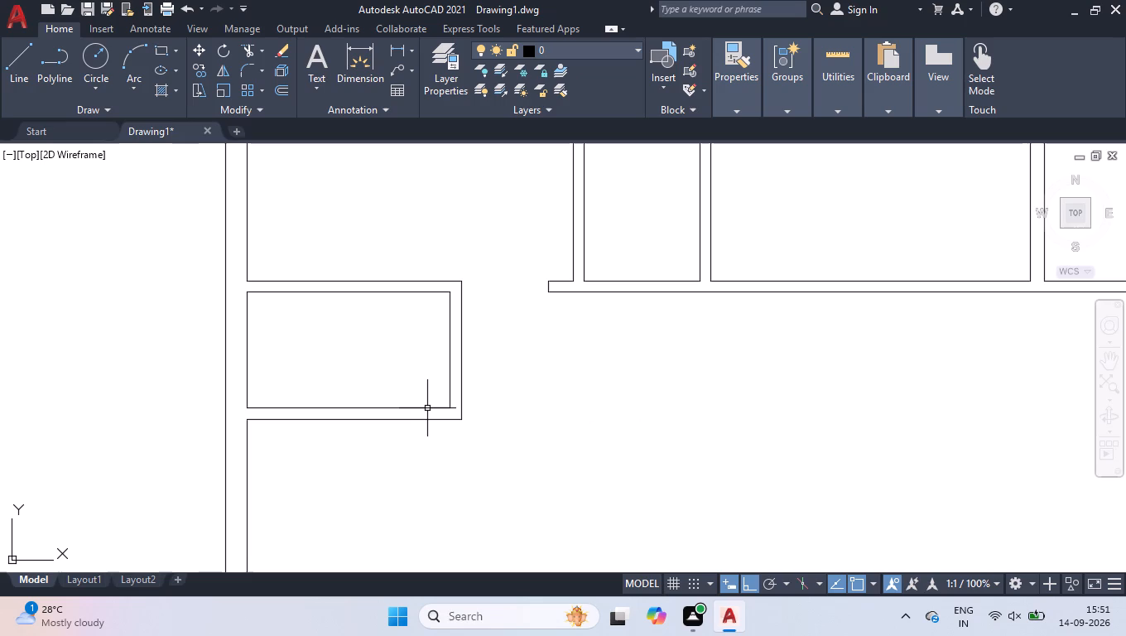
left_click(427, 408)
left_click(416, 407)
scroll(425, 404, "up", 2)
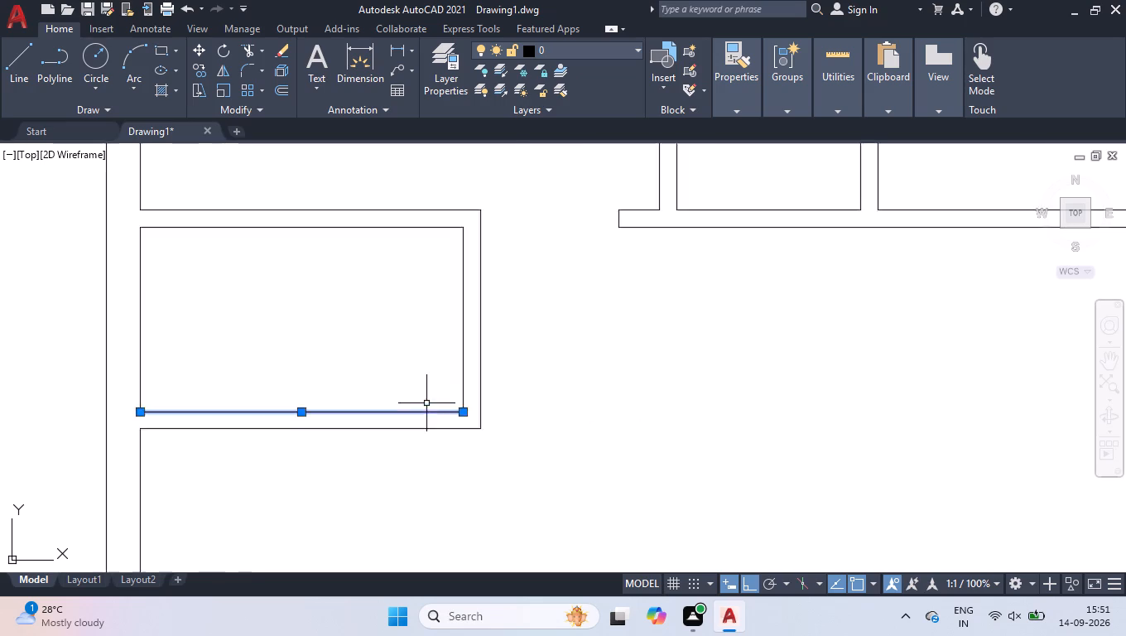
scroll(478, 409, "up", 3)
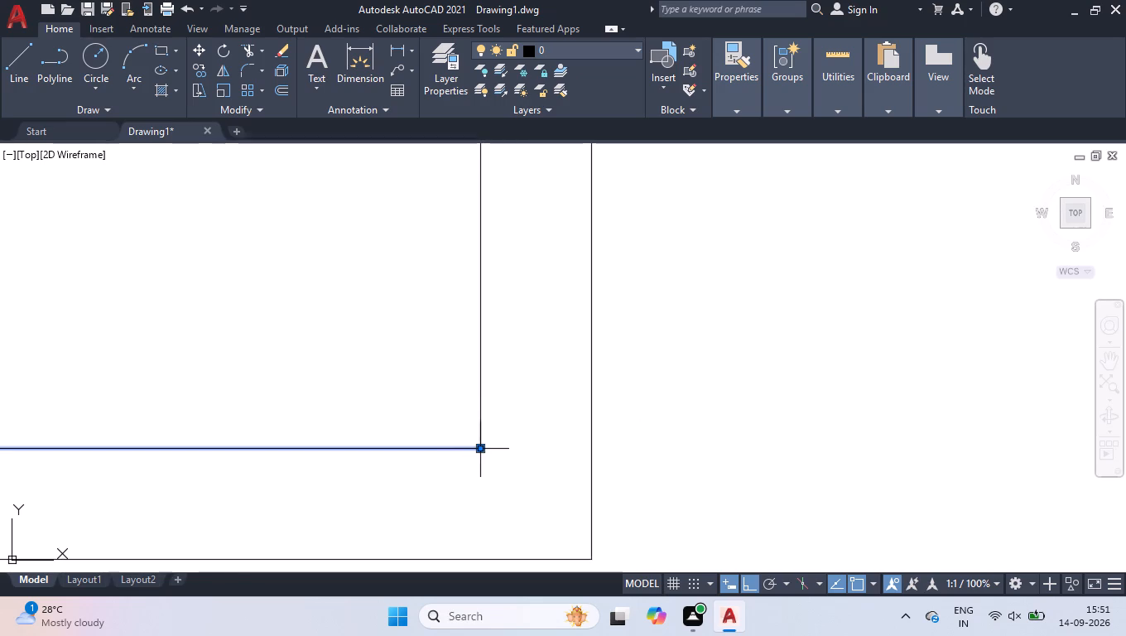
left_click(479, 450)
left_click(593, 449)
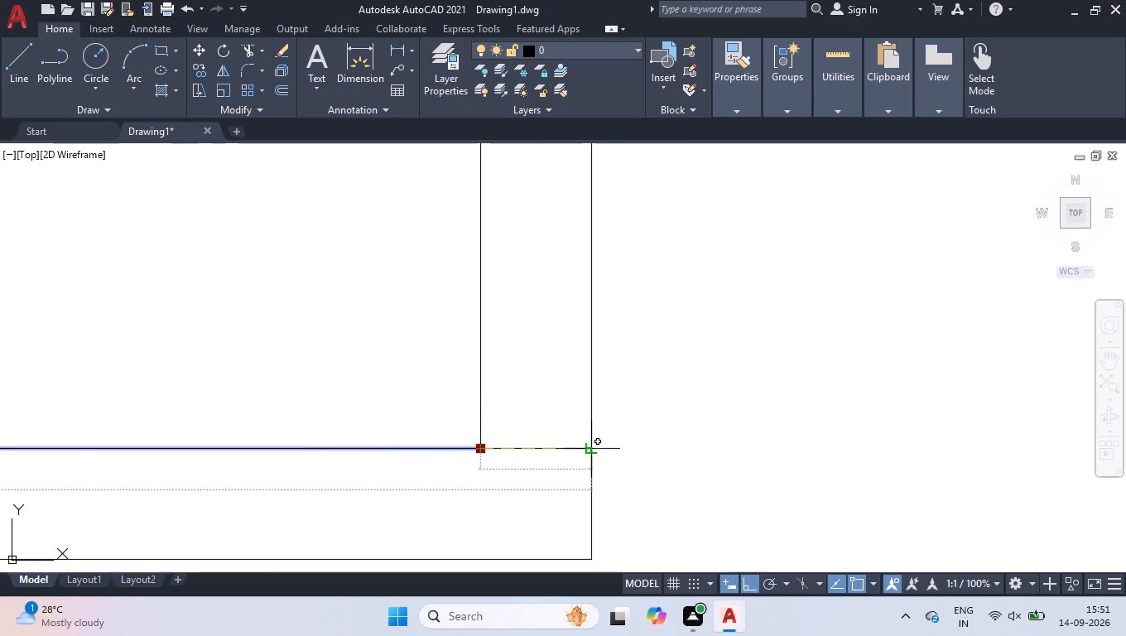
right_click(507, 412)
left_click(554, 468)
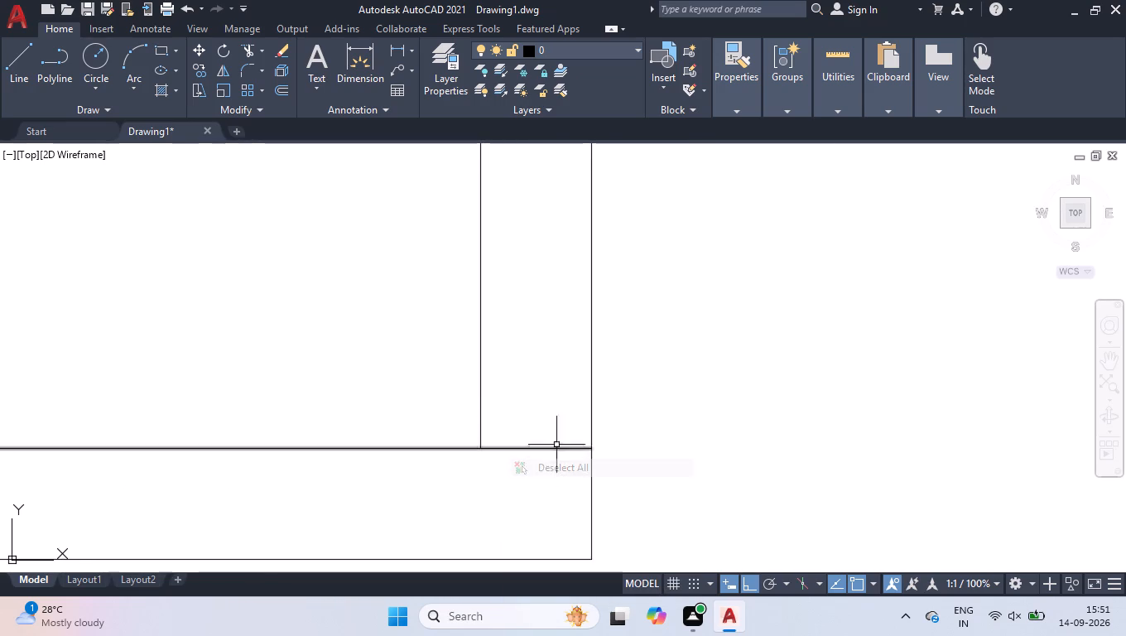
Draw a 4.5" horizontal line across the small room's right partition, level with its lower inner wall line.
scroll(789, 200, "down", 4)
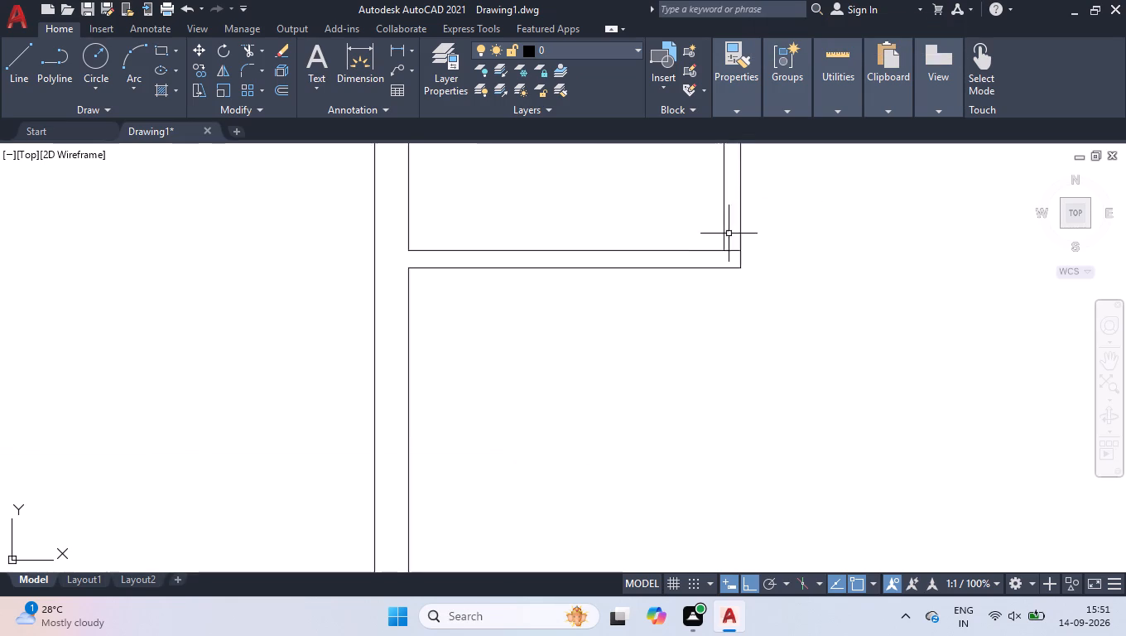
scroll(695, 289, "down", 2)
scroll(705, 215, "up", 3)
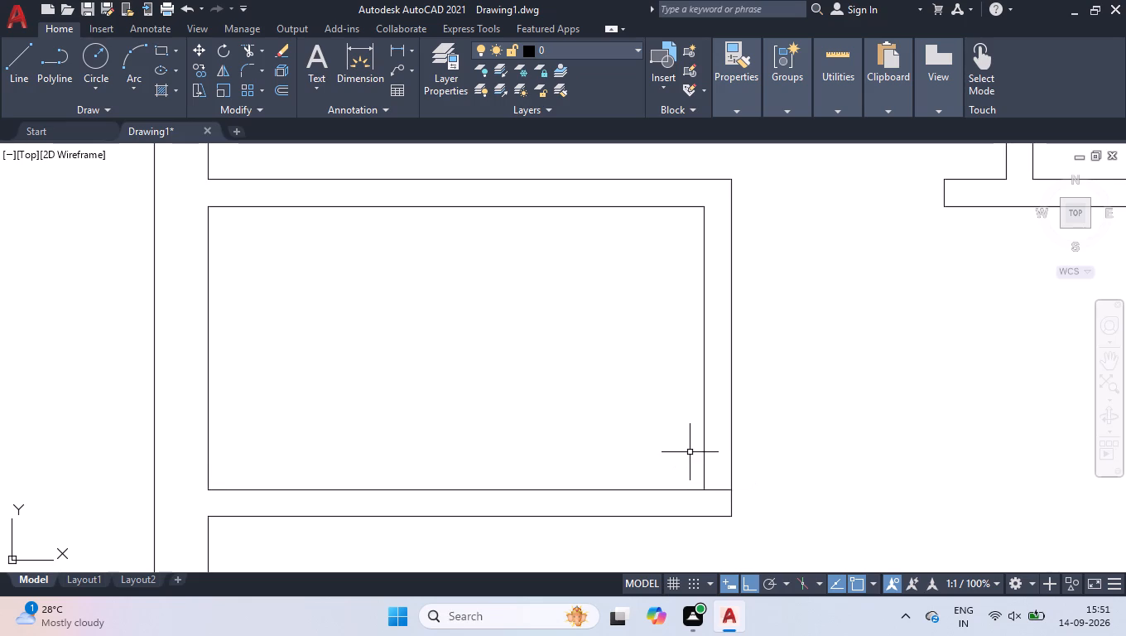
key("l")
key("Return")
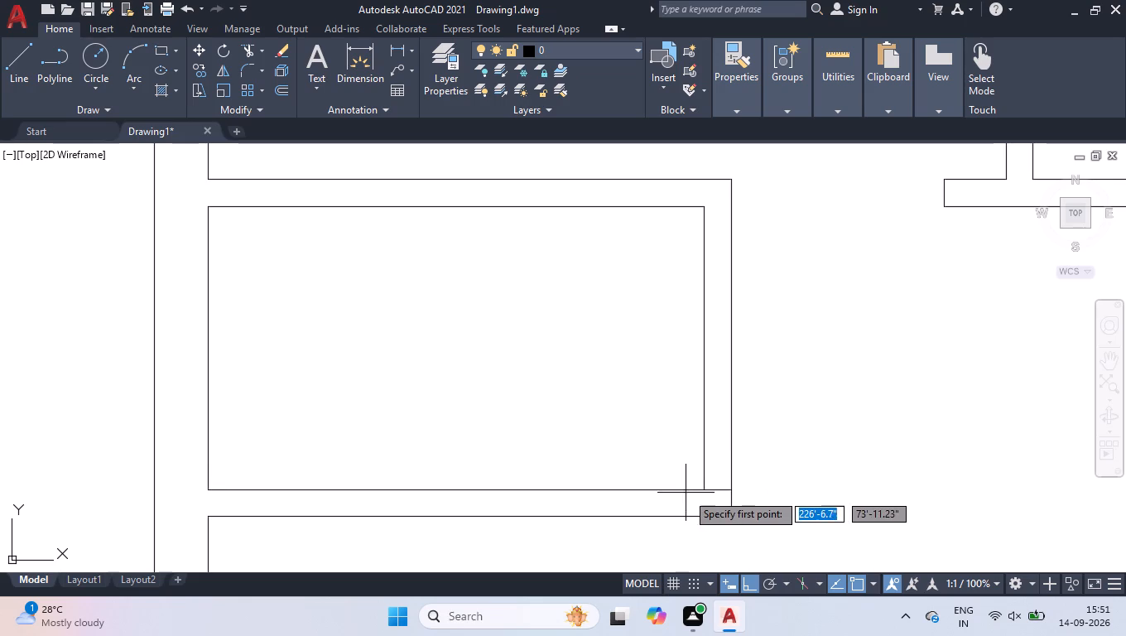
left_click(705, 489)
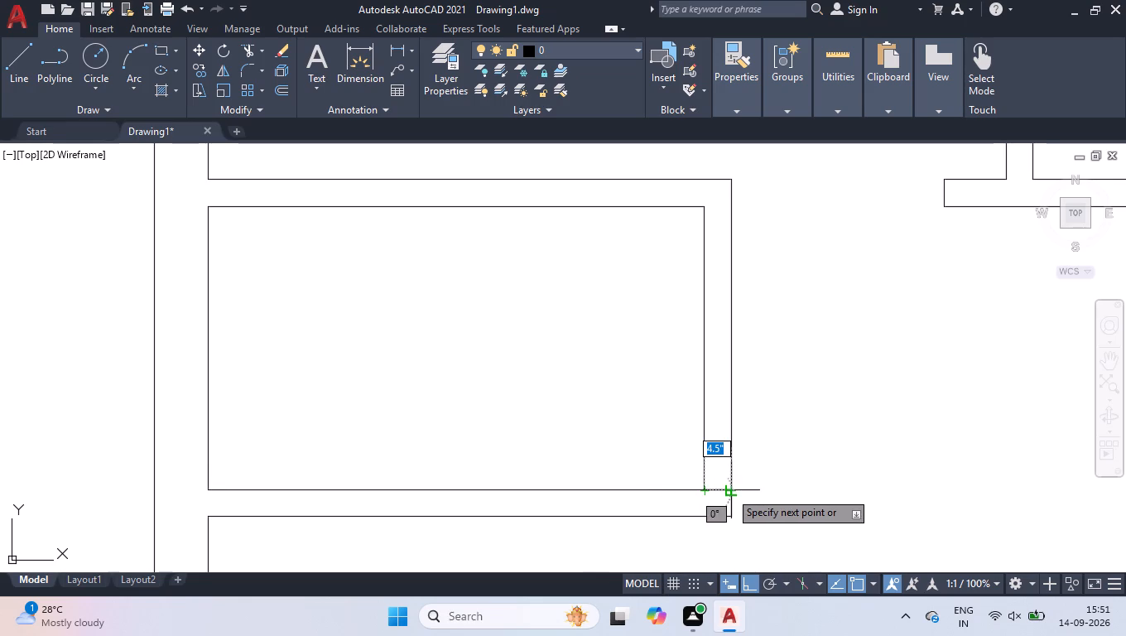
left_click(729, 491)
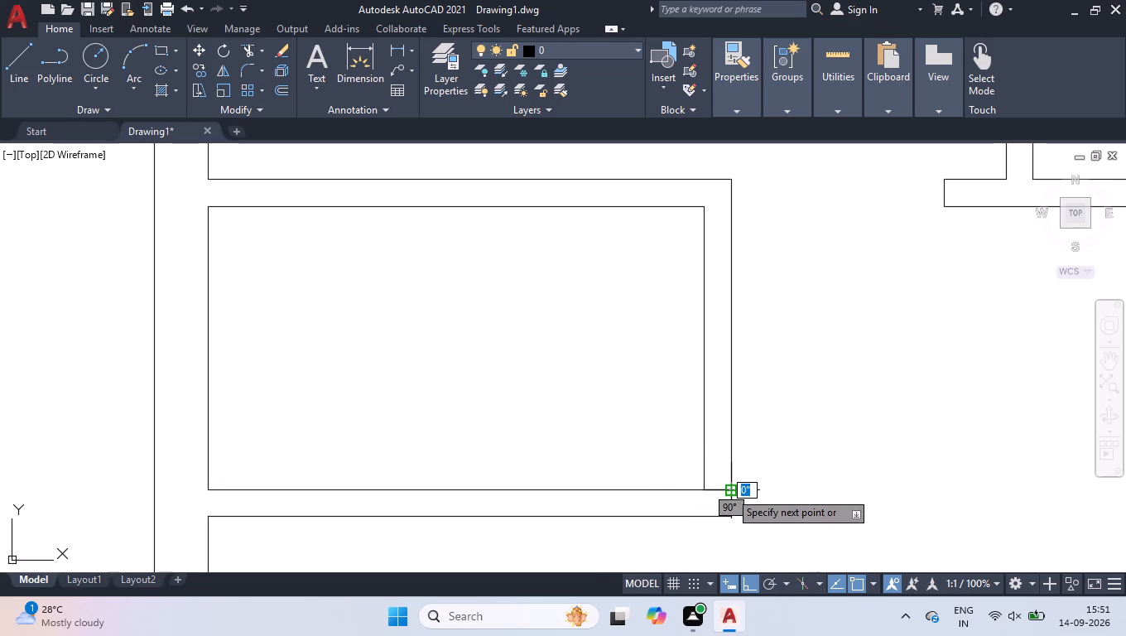
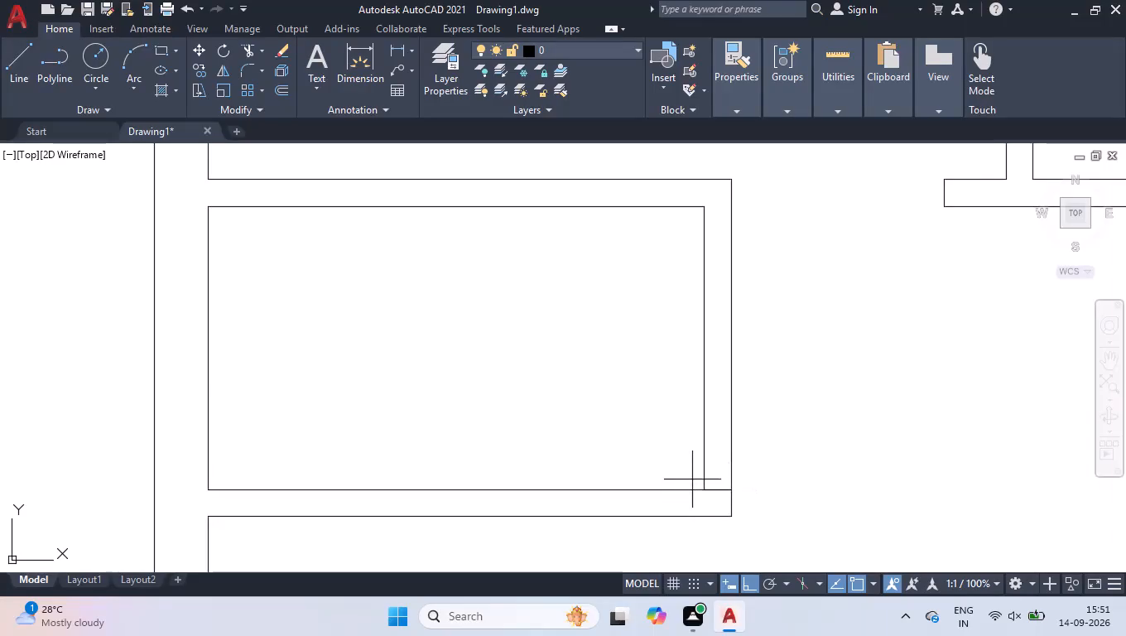
Move the short 4.5" line across the small room's right partition straight up by 2'8".
left_click(772, 506)
scroll(680, 445, "up", 1)
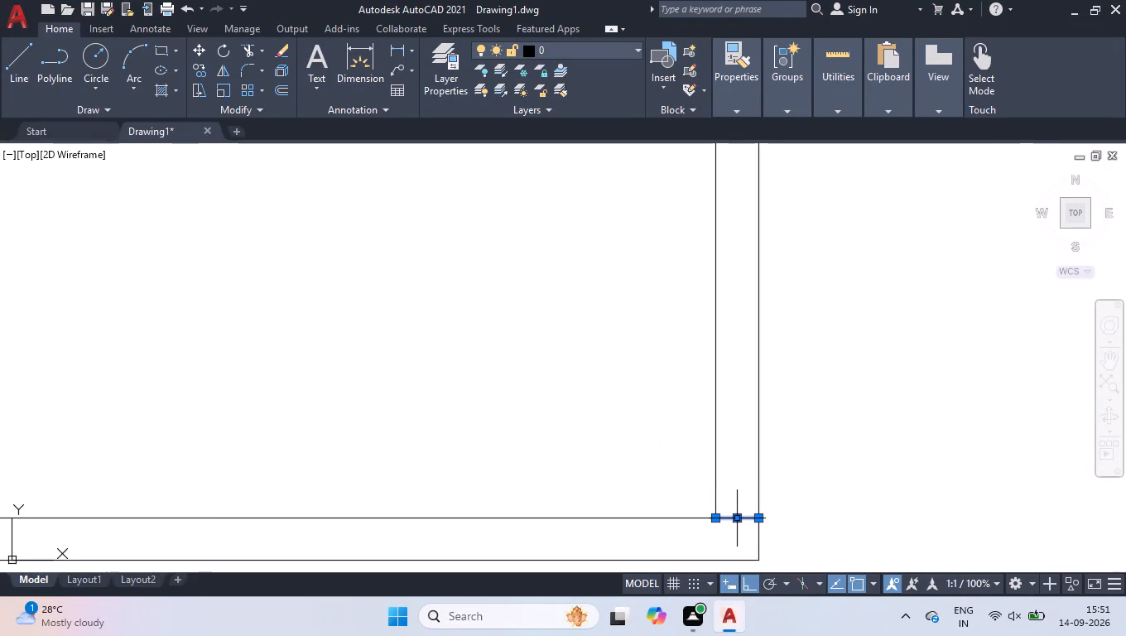
left_click(734, 518)
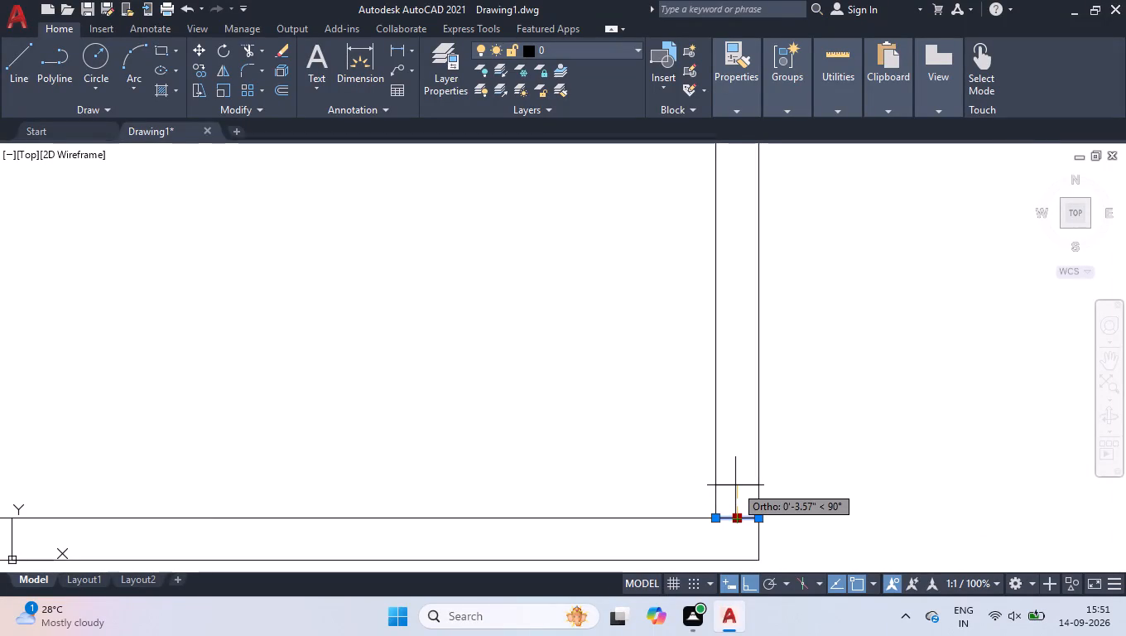
type("2'8")
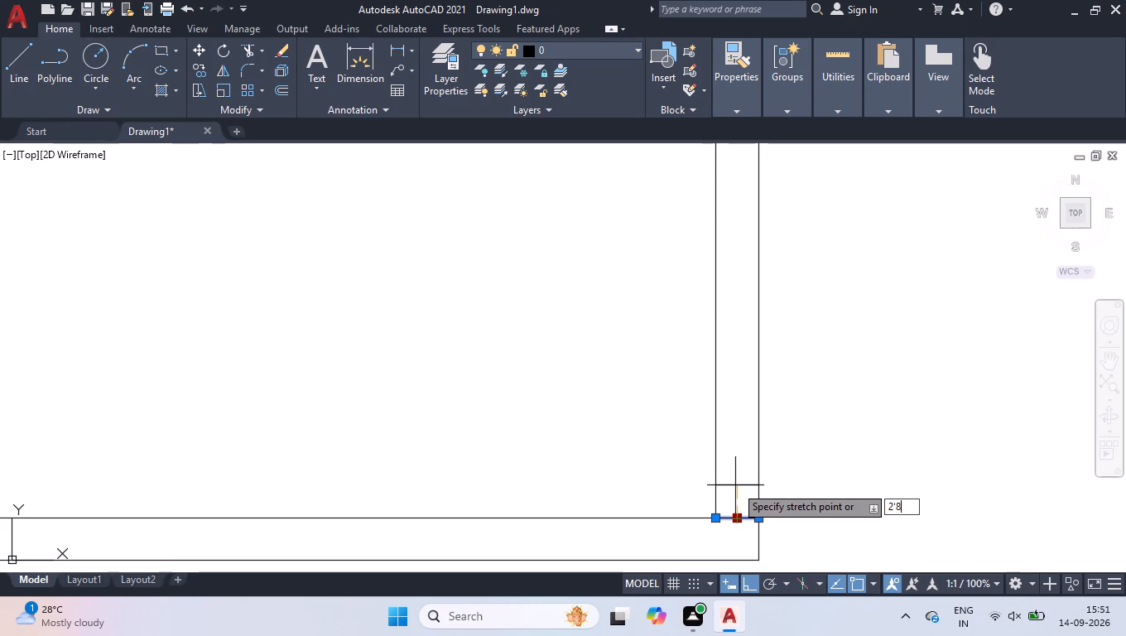
key("Return")
scroll(724, 485, "down", 3)
scroll(724, 485, "up", 1)
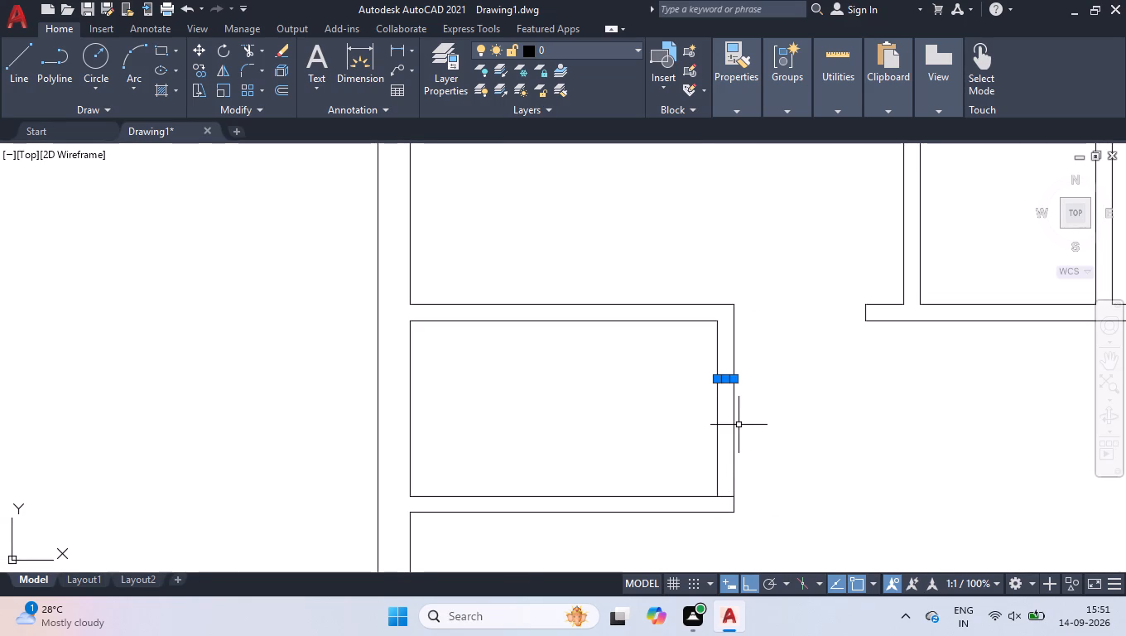
Trim both right partition lines between the short jamb line and the small room's lower wall to open a 2'8" doorway.
key("space")
key("space")
key("space")
type("tr")
key("Return")
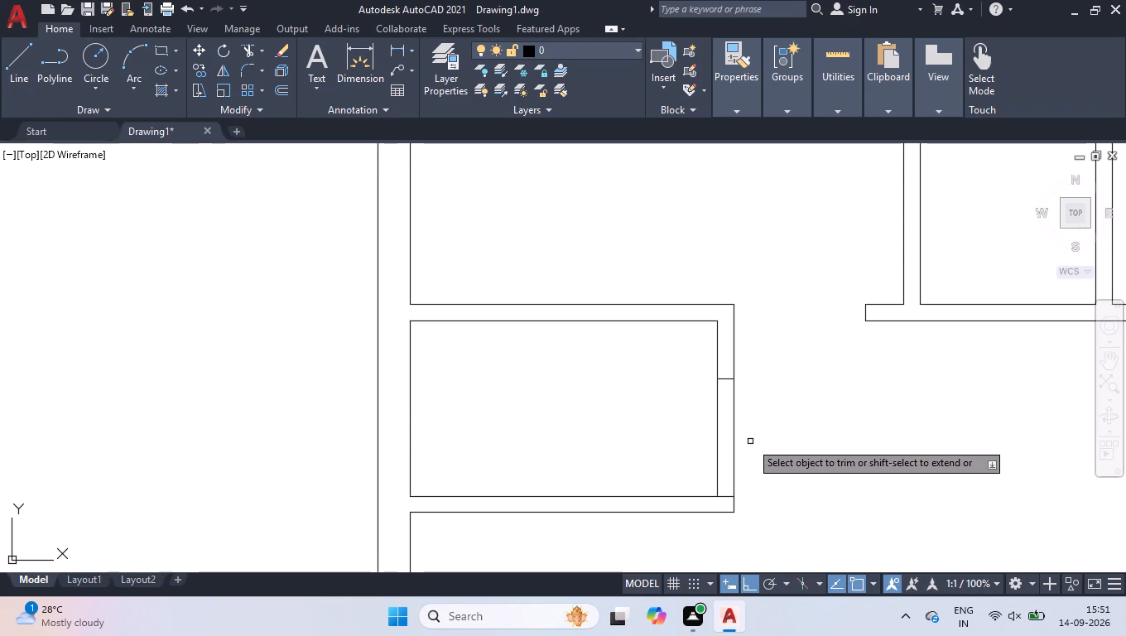
left_click(772, 455)
left_click(591, 433)
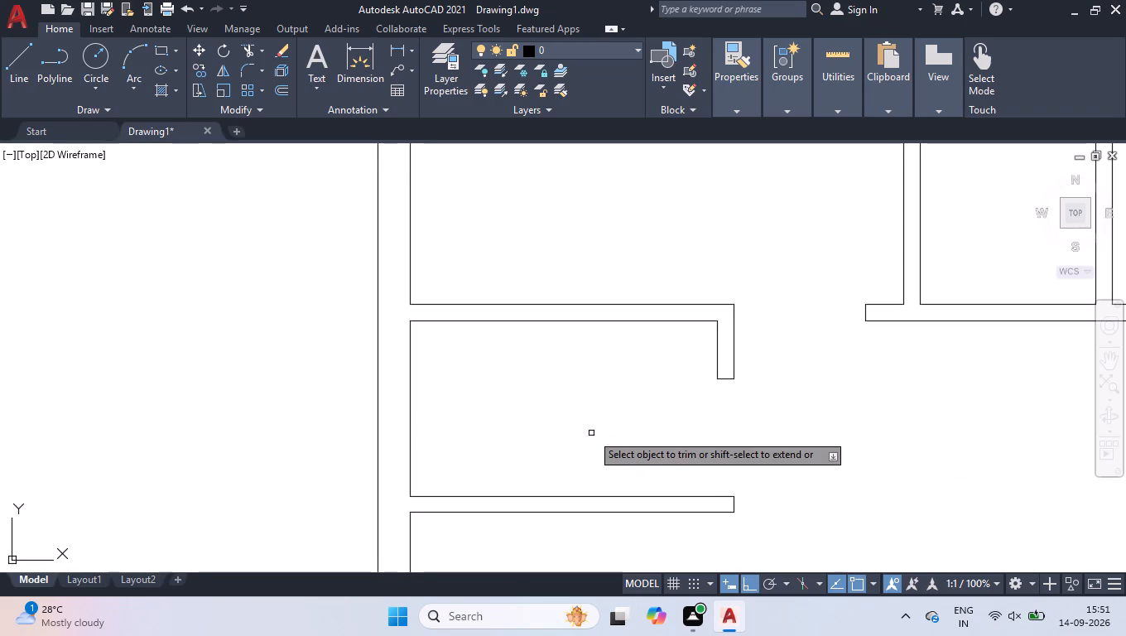
key("Return")
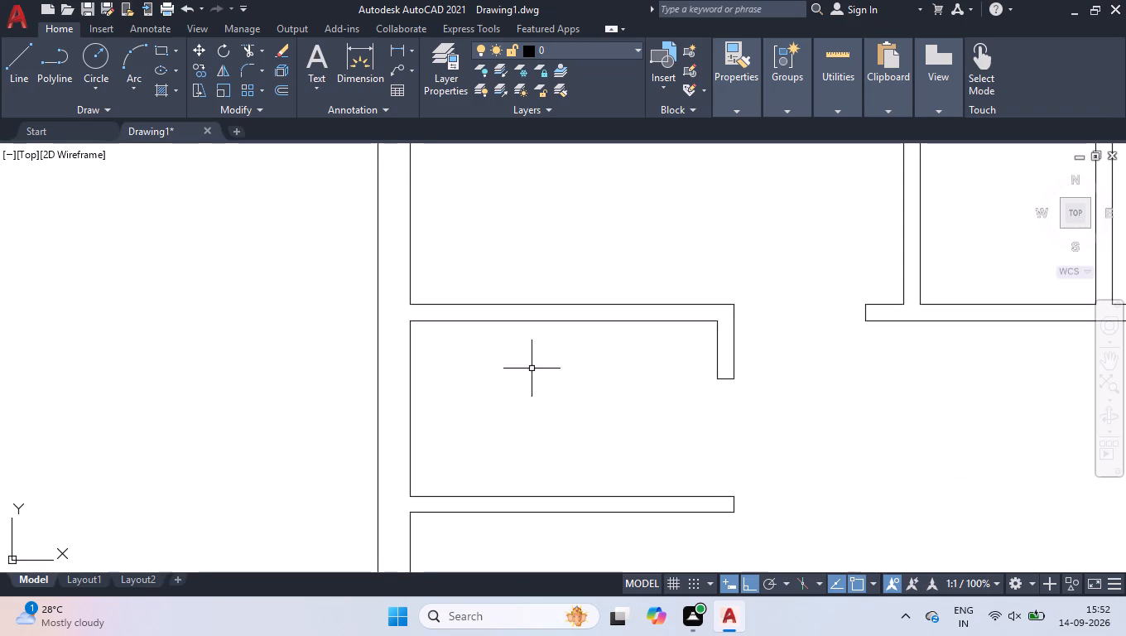
scroll(529, 260, "down", 3)
scroll(484, 324, "down", 1)
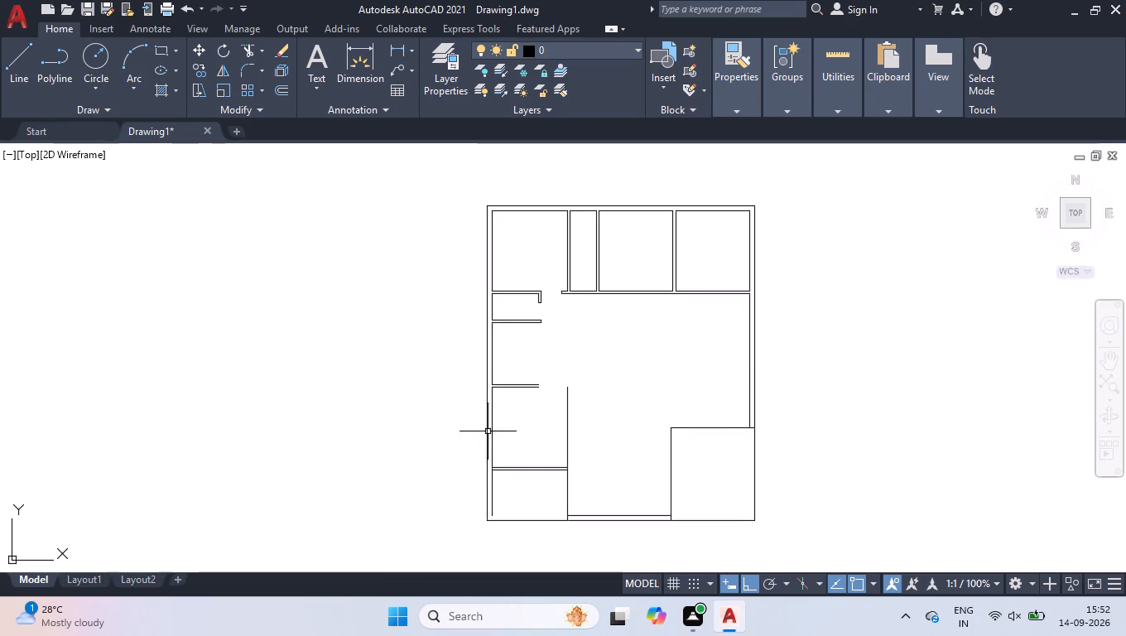
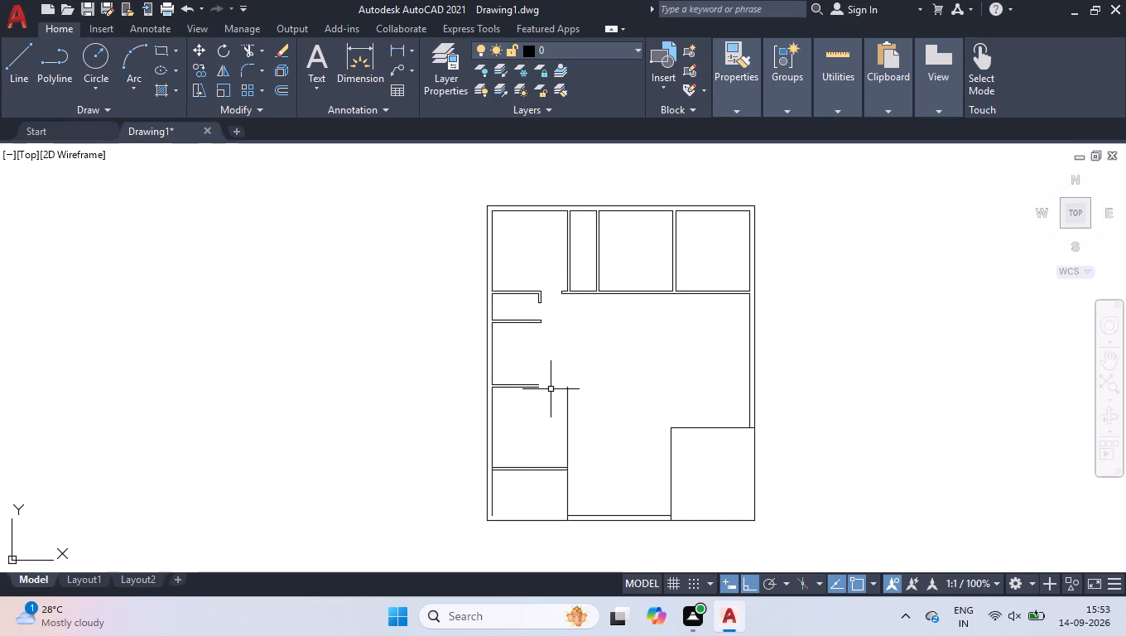
Offset the left inner wall line of the room below the small room 7' to the right.
scroll(551, 390, "up", 1)
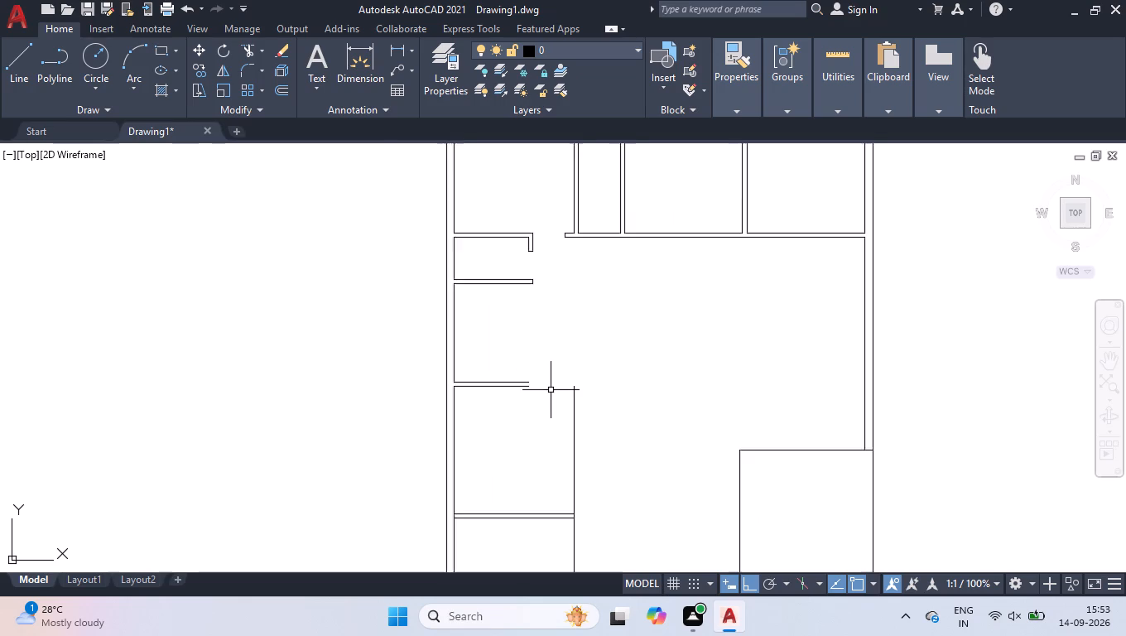
scroll(551, 390, "up", 1)
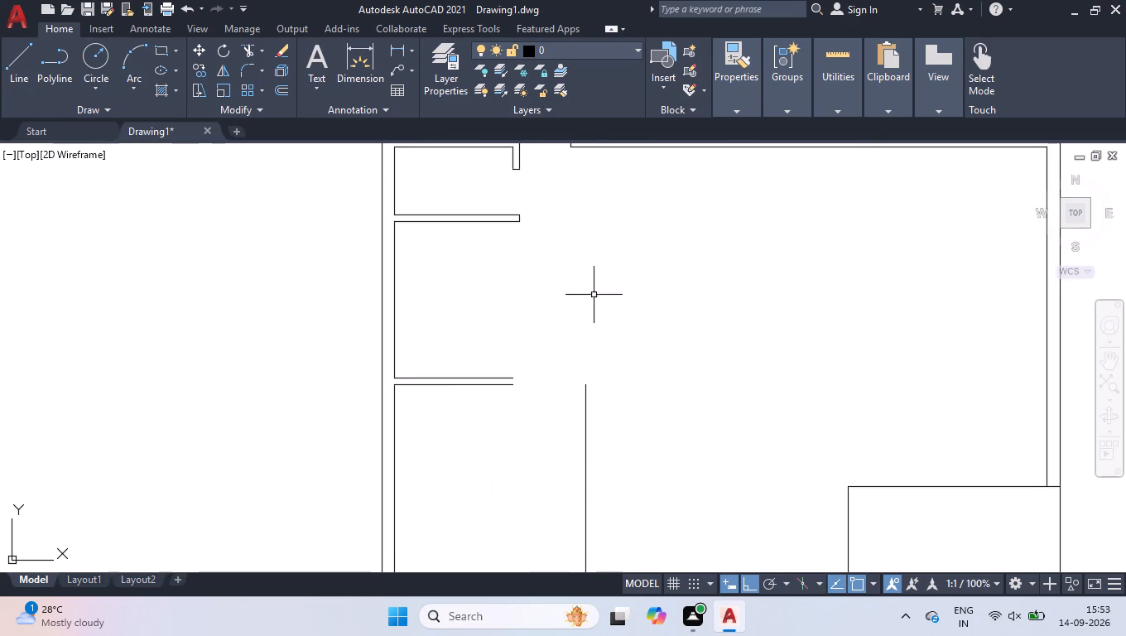
type("off")
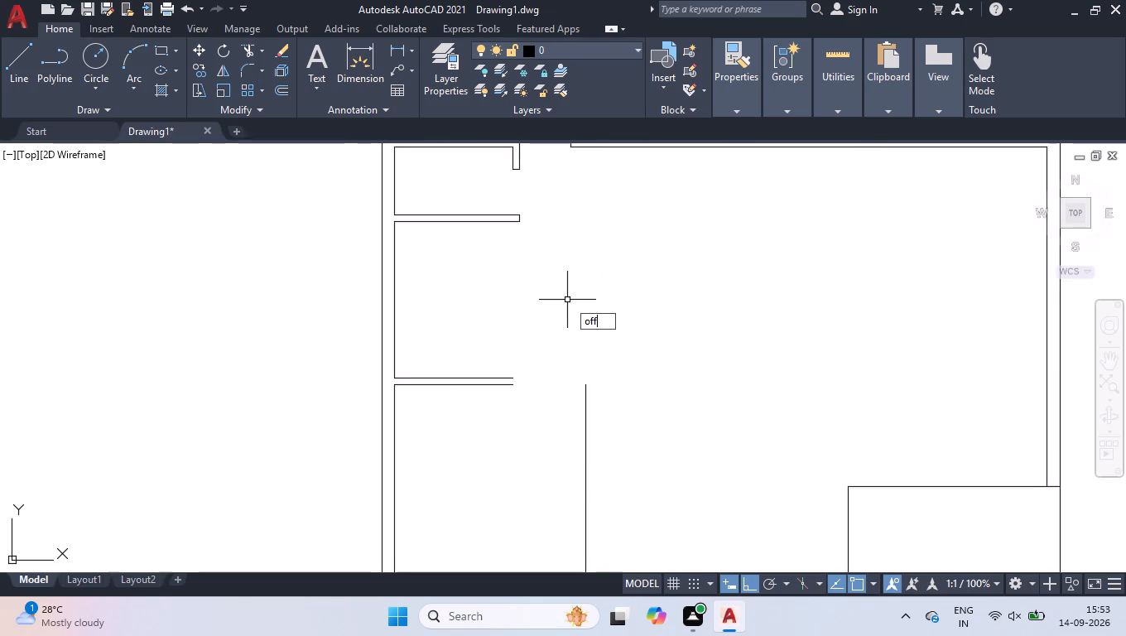
key("Return")
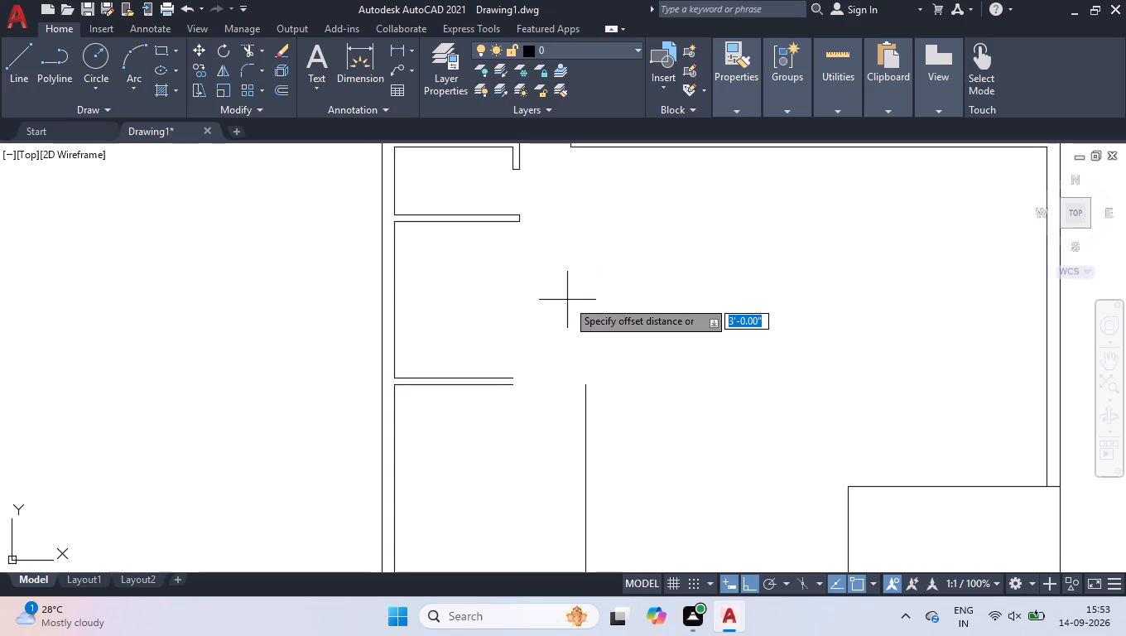
type("7'")
key("Return")
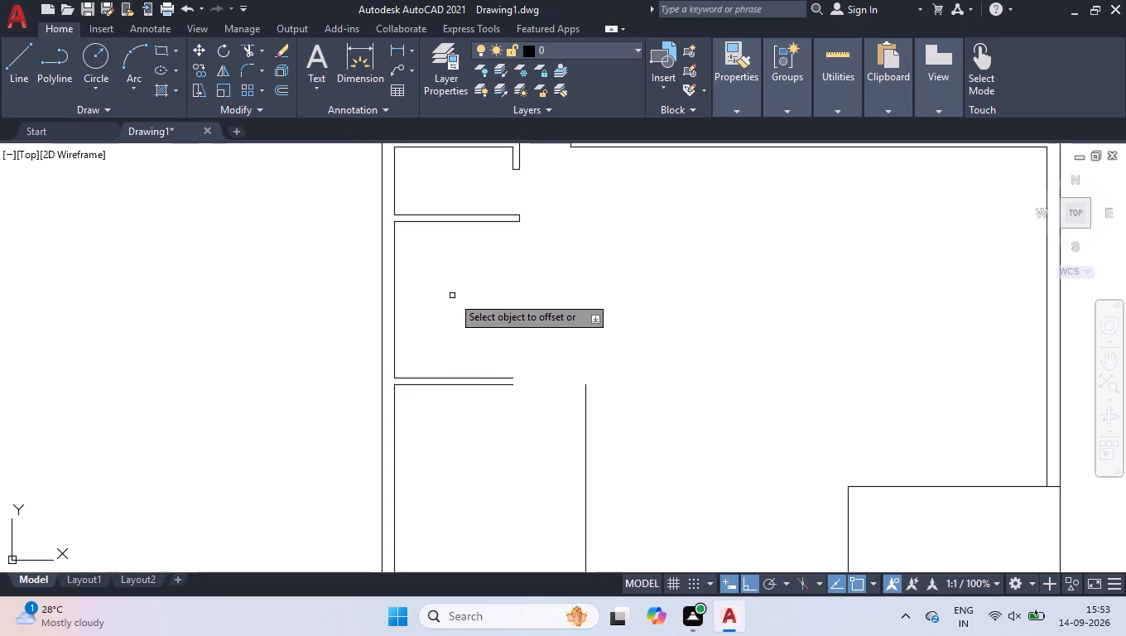
left_click(396, 292)
left_click(548, 310)
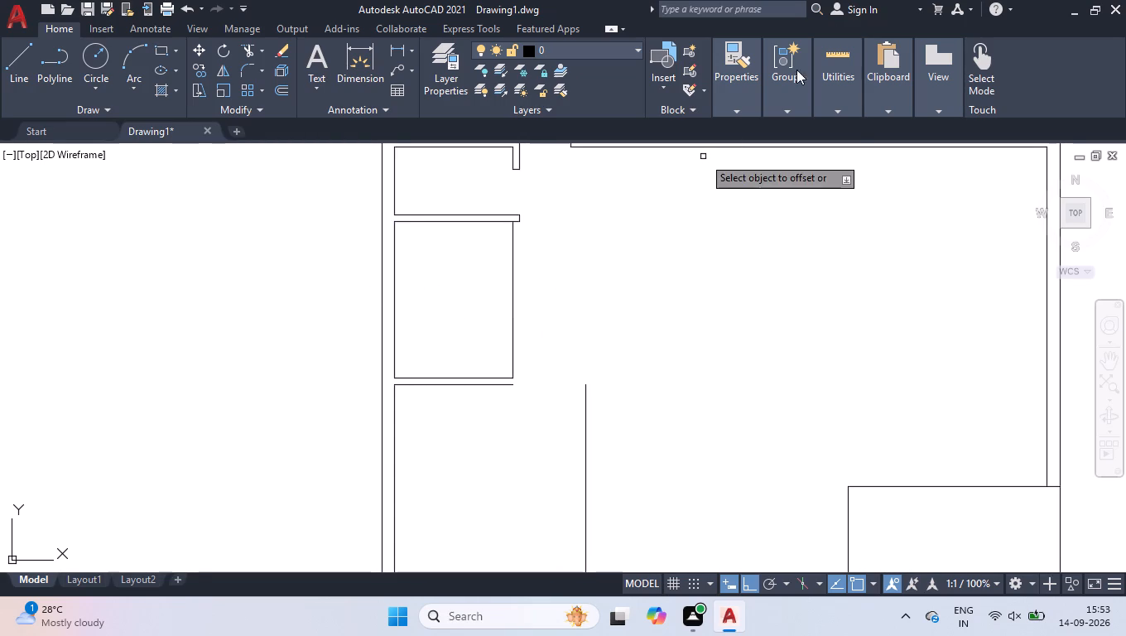
left_click(801, 132)
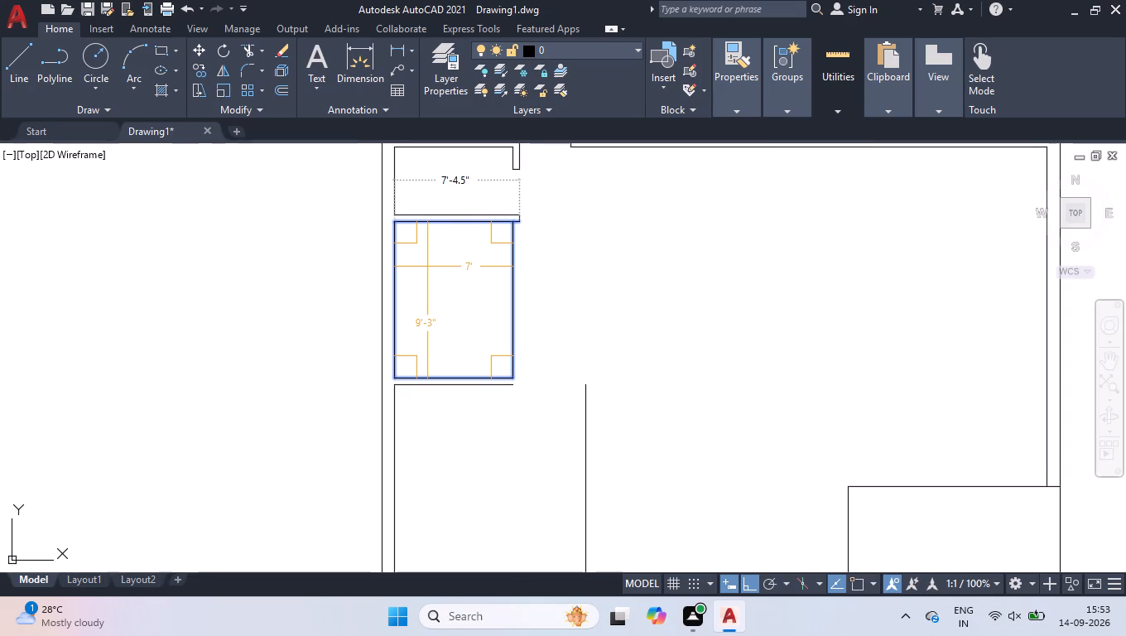
key("Return")
Offset the room's new right partition line 4.5" outward to the right.
type("off")
key("Return")
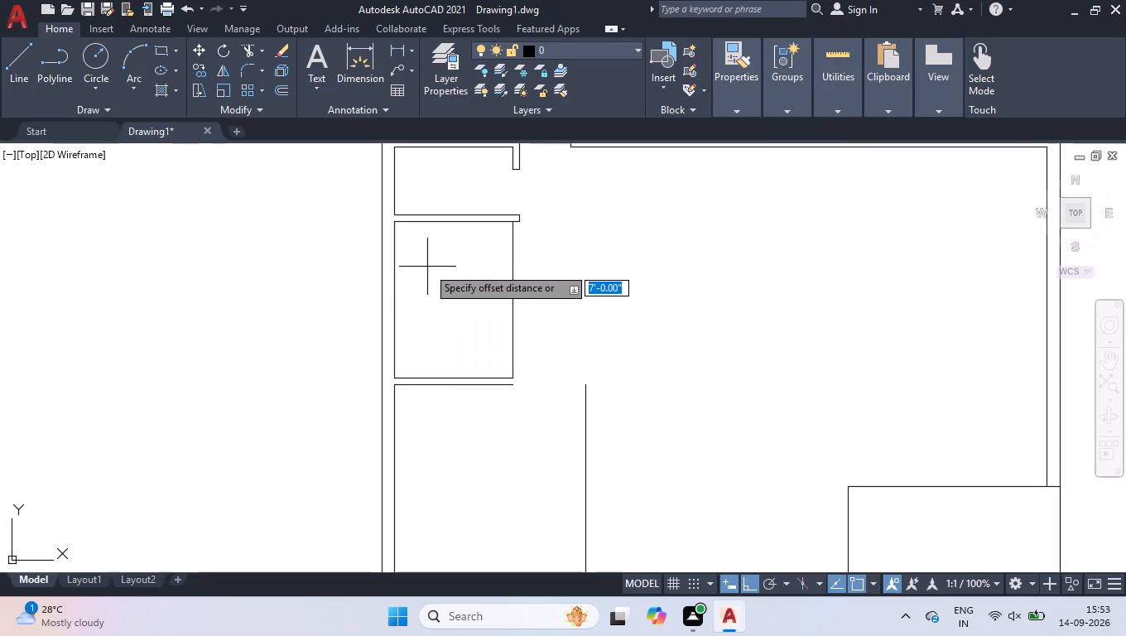
type("4.5")
key("Return")
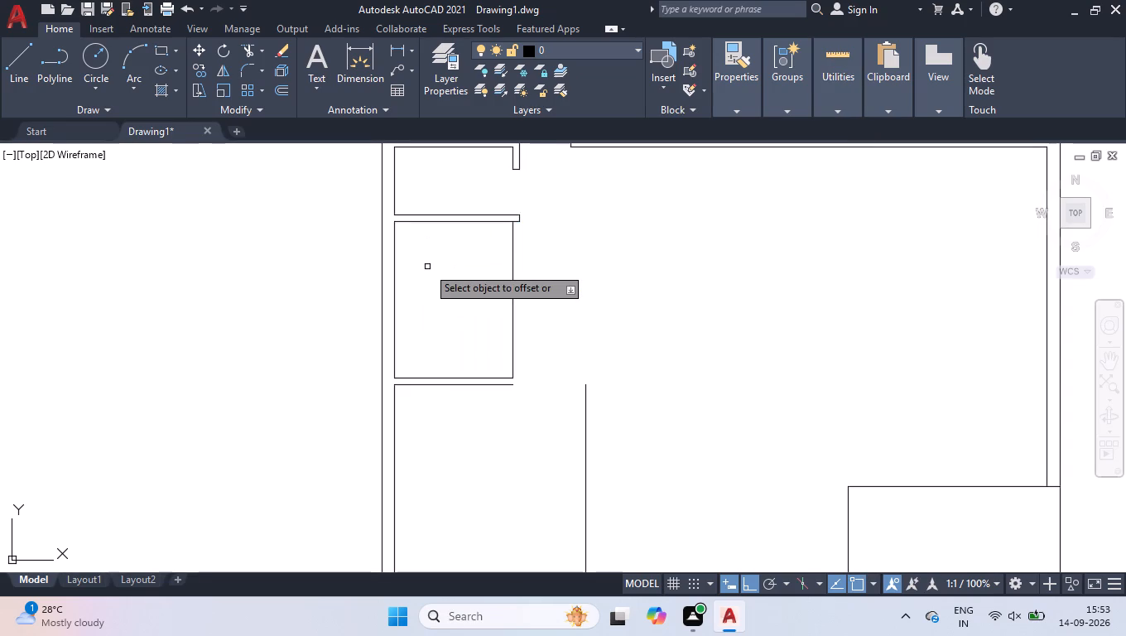
left_click(513, 293)
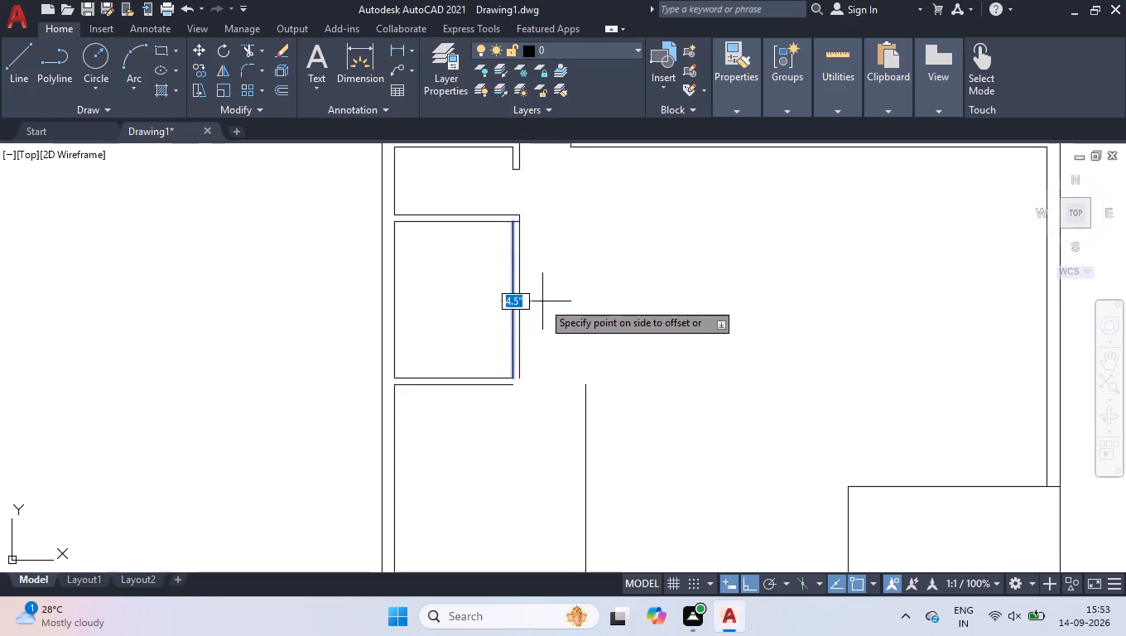
left_click(549, 301)
key("Return")
Fillet the lower line of the room's bottom wall with the outer partition line to close the lower-right corner.
key("f")
key("Return")
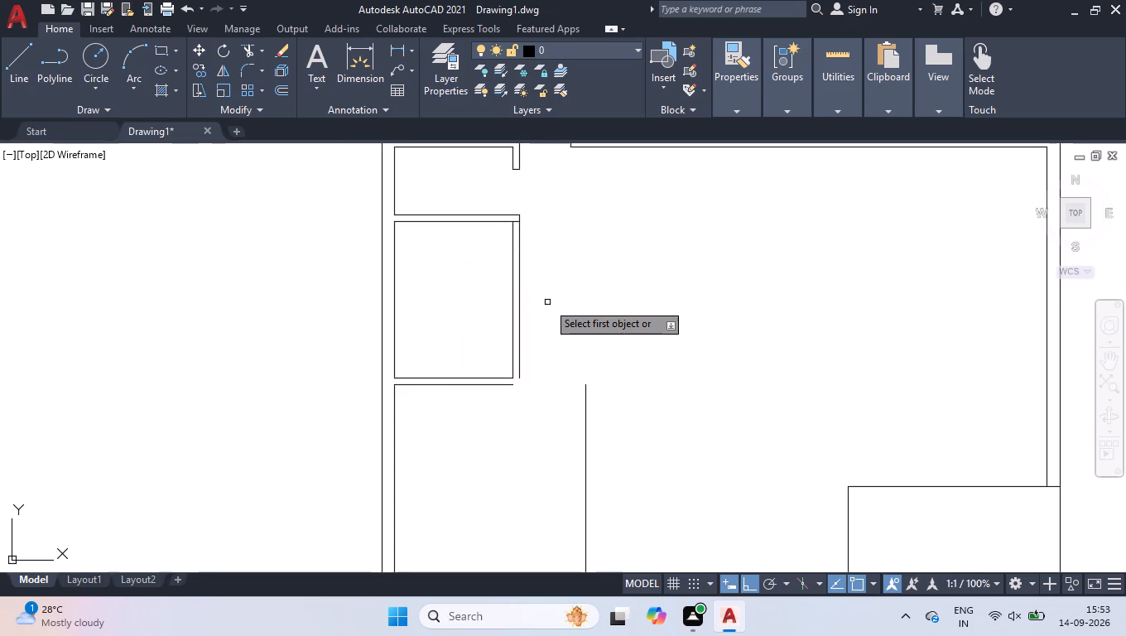
scroll(547, 302, "up", 1)
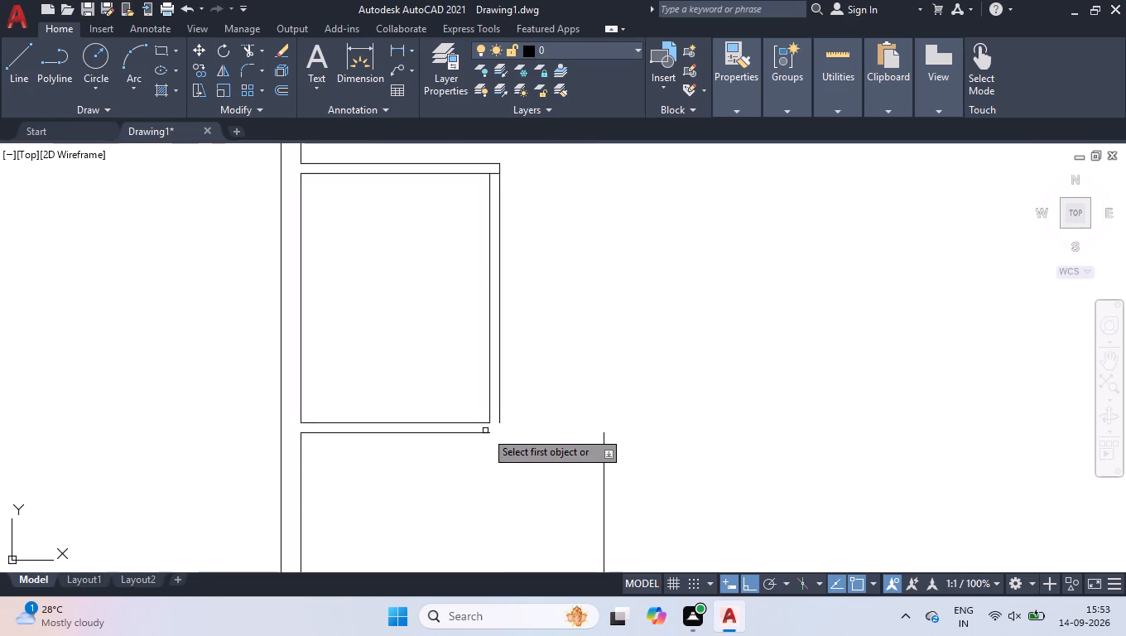
left_click(485, 432)
left_click(498, 421)
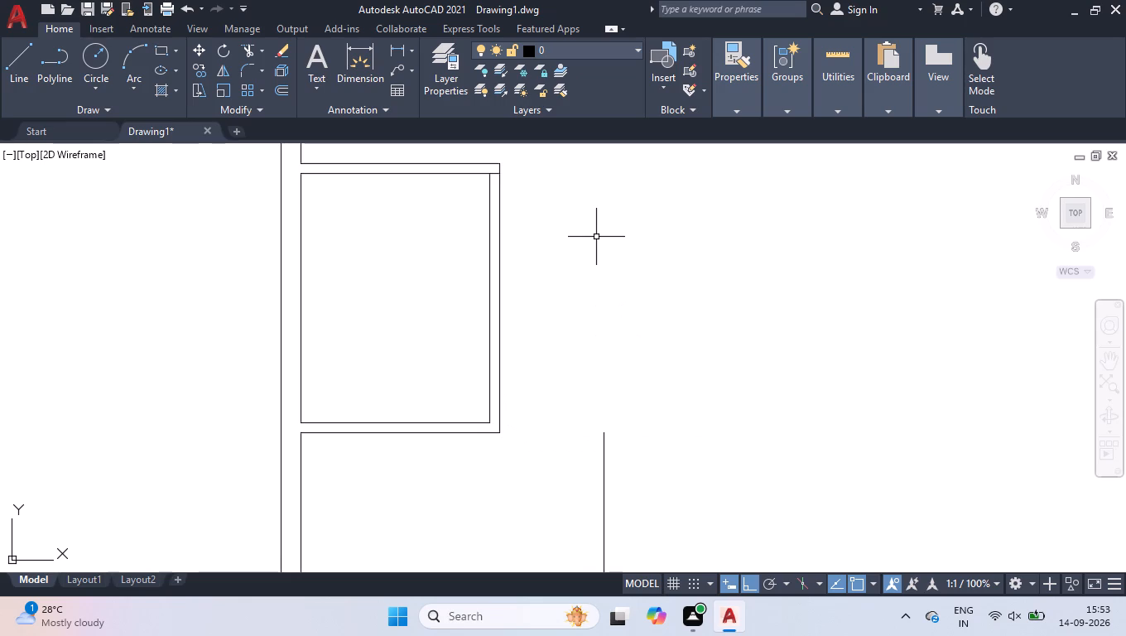
Draw a short horizontal line across the right partition's top end, from its inner line to its outer line.
key("l")
key("Return")
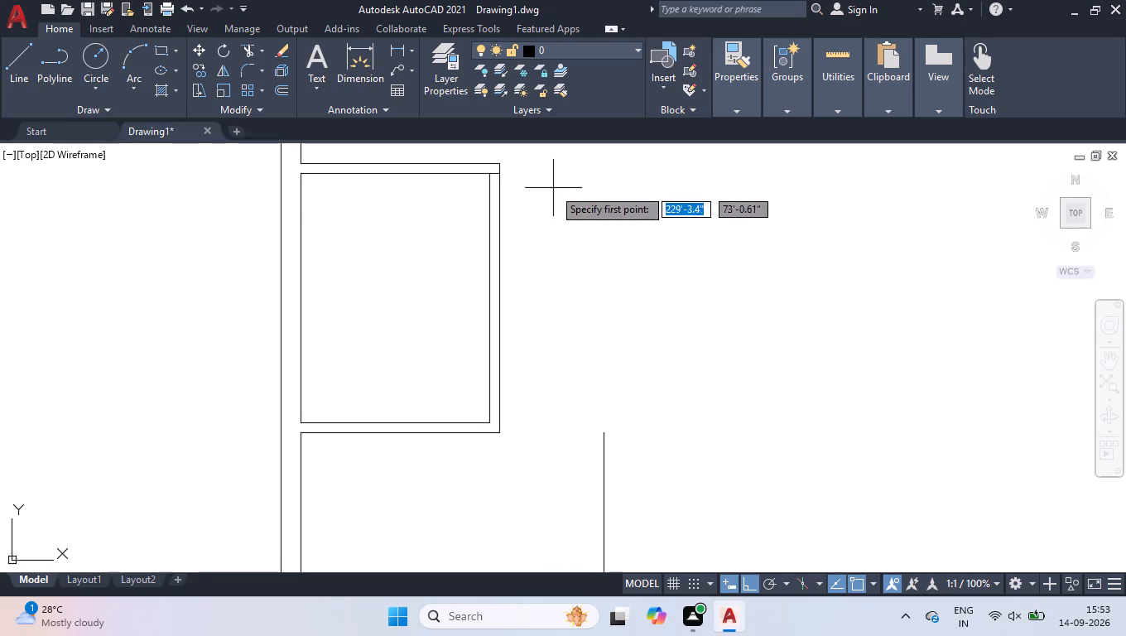
left_click(490, 176)
left_click(503, 176)
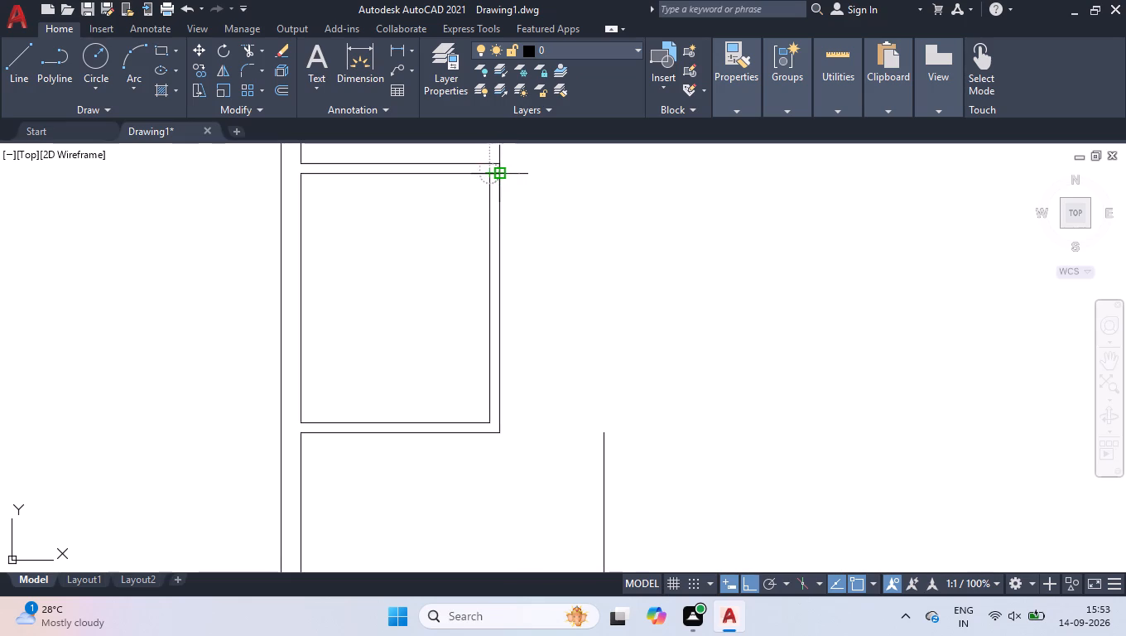
key("Return")
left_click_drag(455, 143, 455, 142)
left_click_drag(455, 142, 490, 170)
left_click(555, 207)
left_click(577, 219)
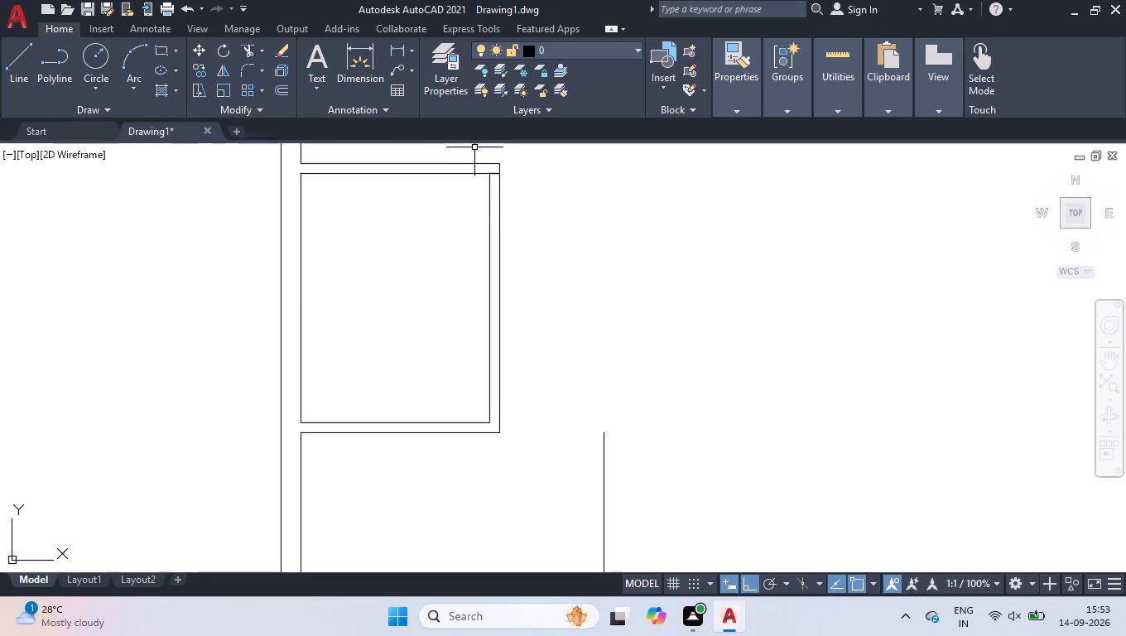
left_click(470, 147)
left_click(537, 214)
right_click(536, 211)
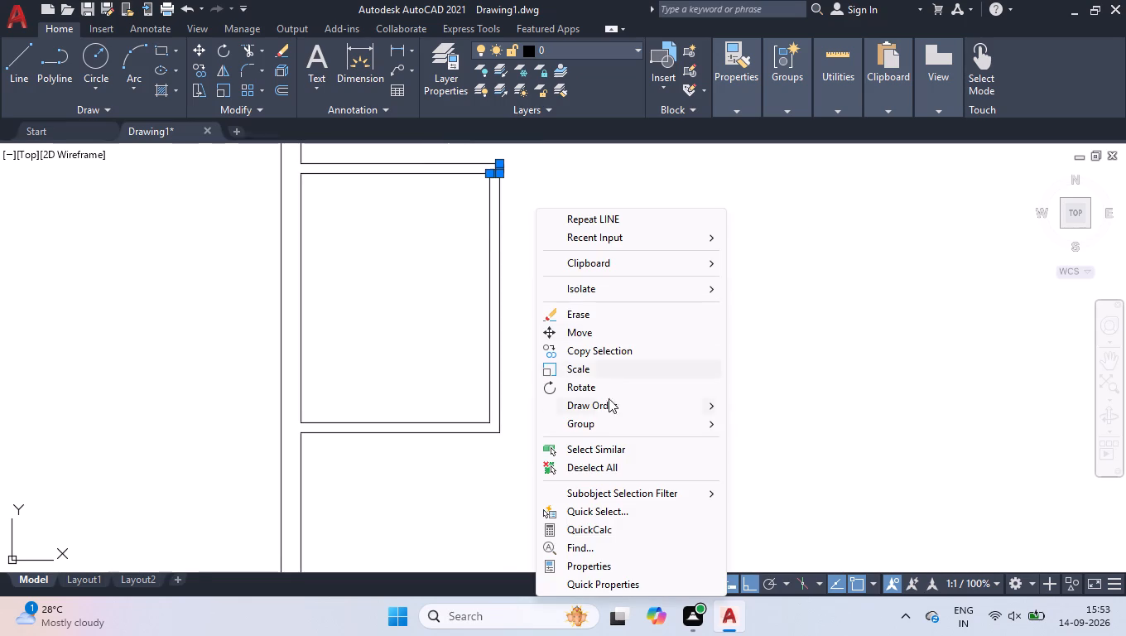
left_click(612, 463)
Join the short vertical end line of the room's upper wall with the outer partition line below it.
scroll(482, 161, "up", 4)
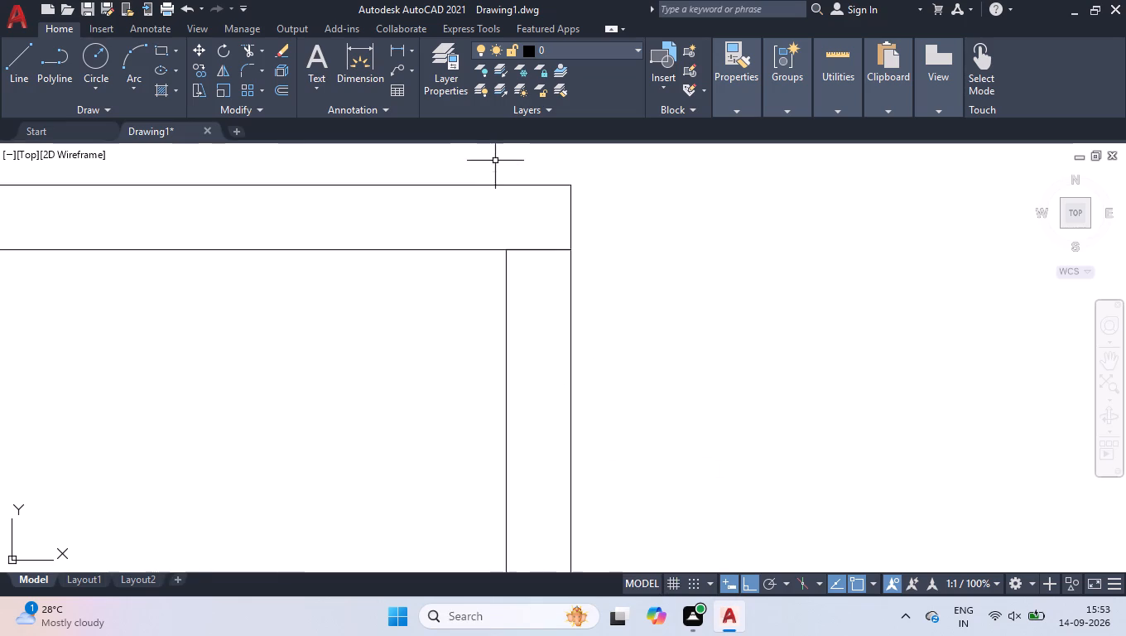
left_click(569, 214)
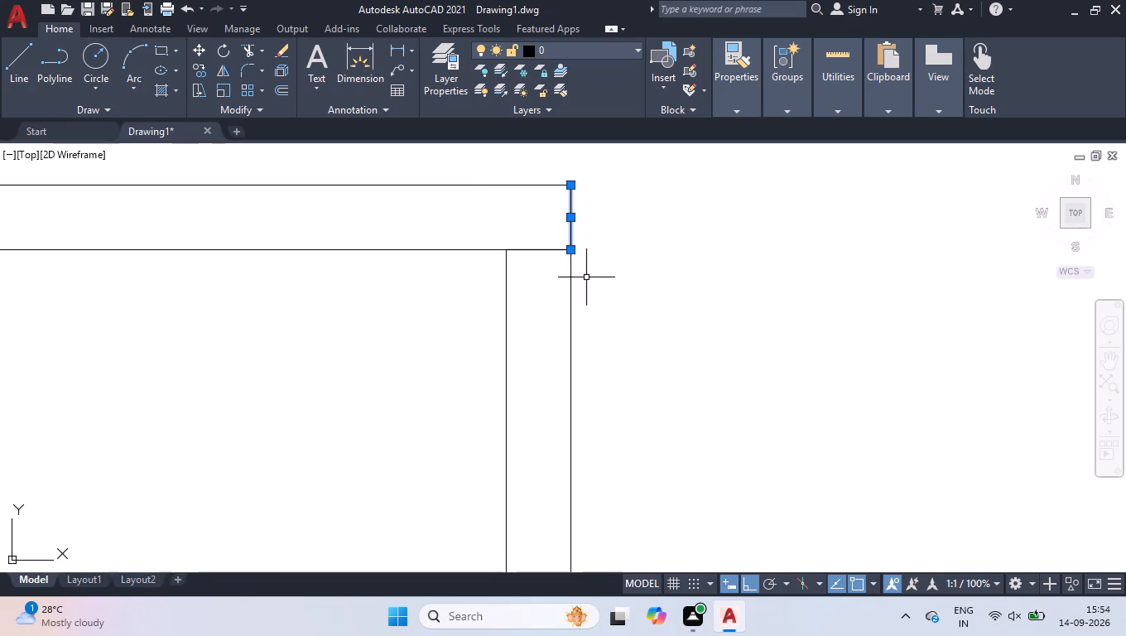
left_click(570, 291)
key("j")
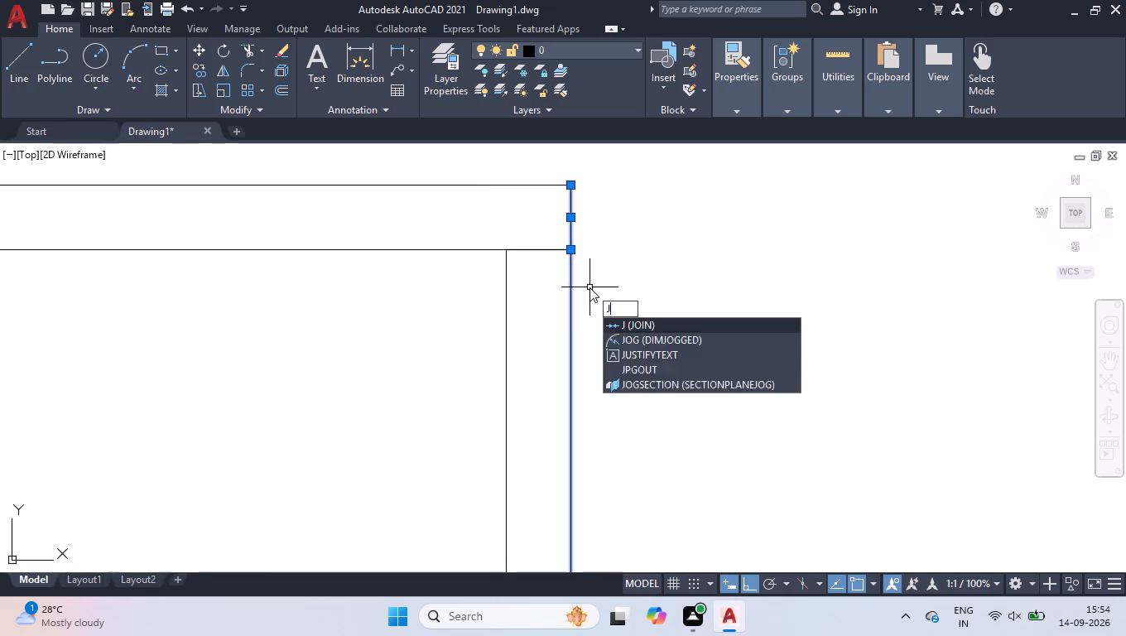
key("Return")
Offset the short line across the right partition's top end 2'8" downward.
left_click(479, 227)
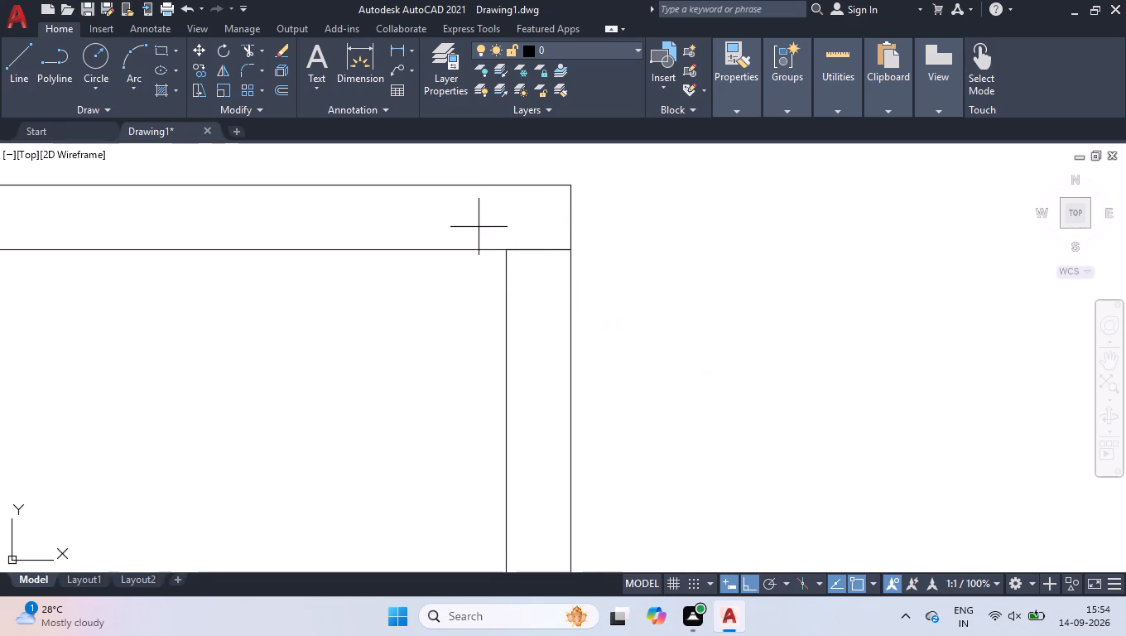
left_click(678, 324)
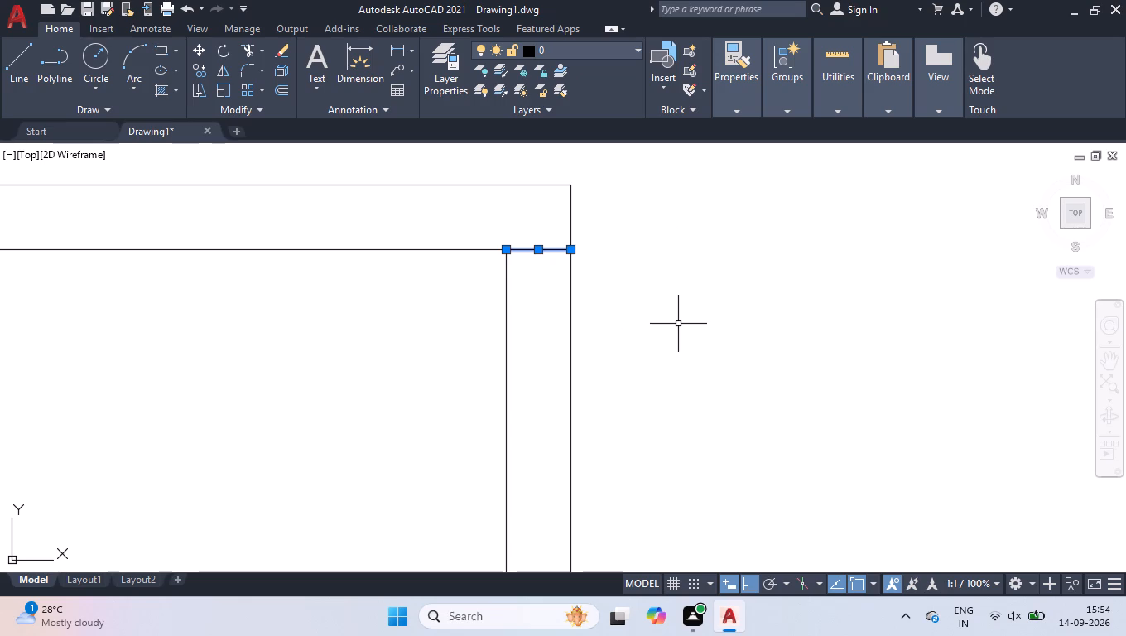
type("off")
key("Return")
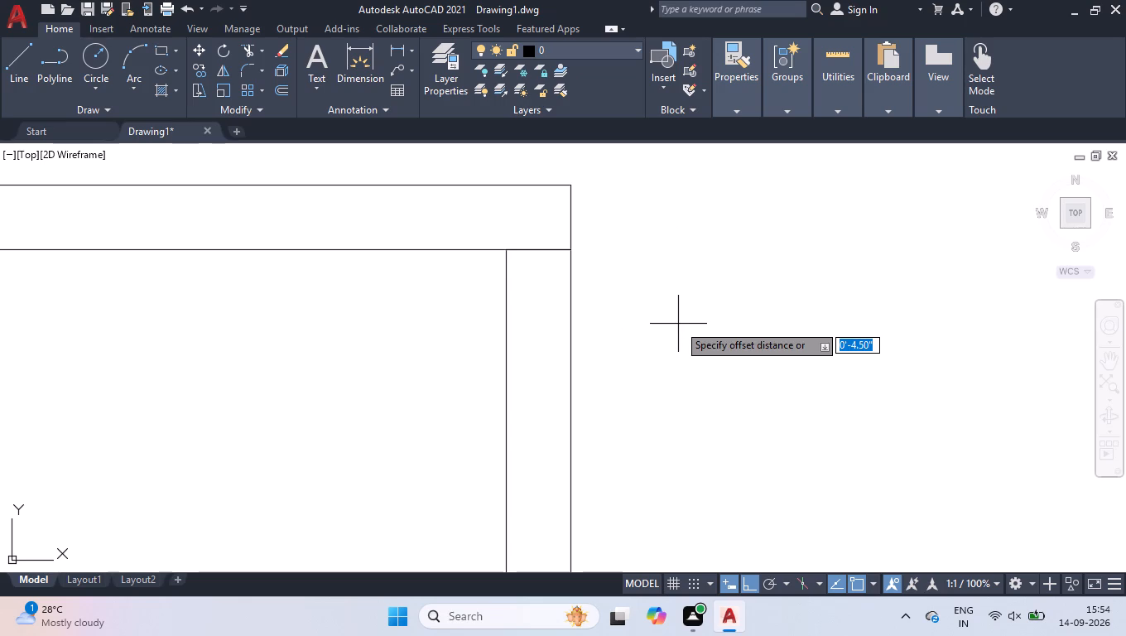
type("2'8")
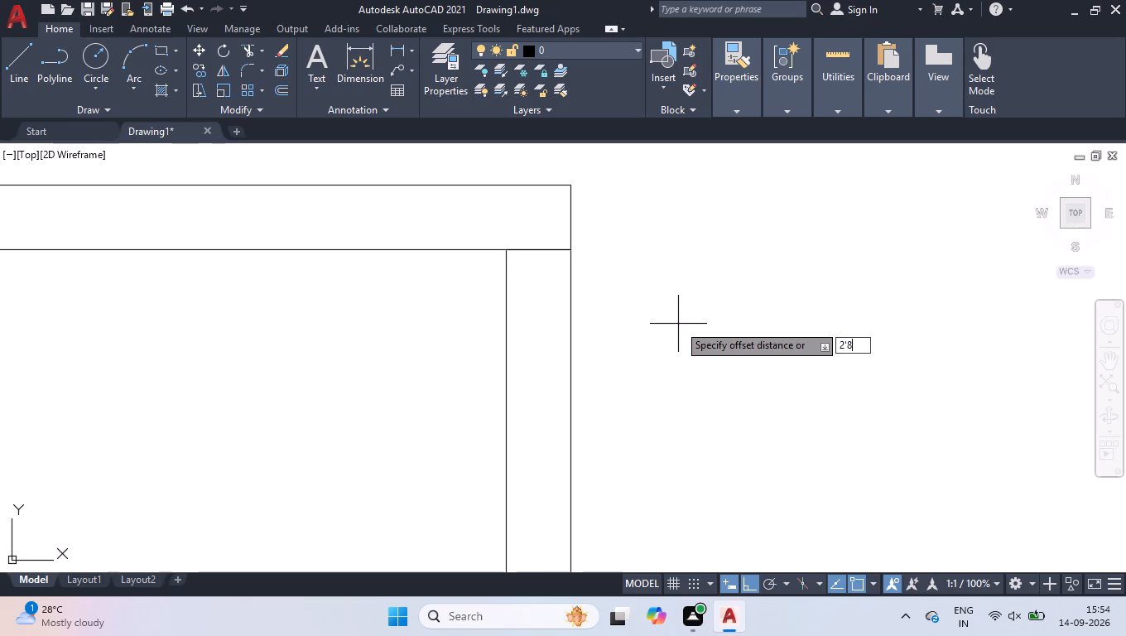
key("Return")
scroll(660, 330, "down", 4)
left_click(697, 396)
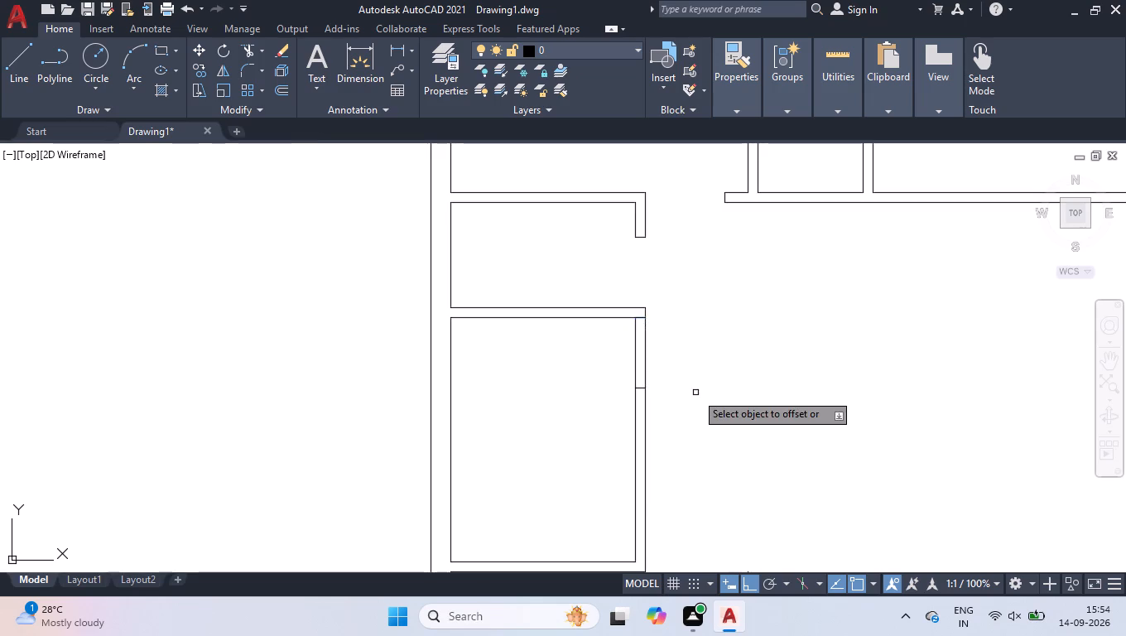
scroll(675, 373, "up", 1)
key("Return")
Trim both right partition lines between the two short cross lines to open a 2'8" doorway.
type("tr")
key("Return")
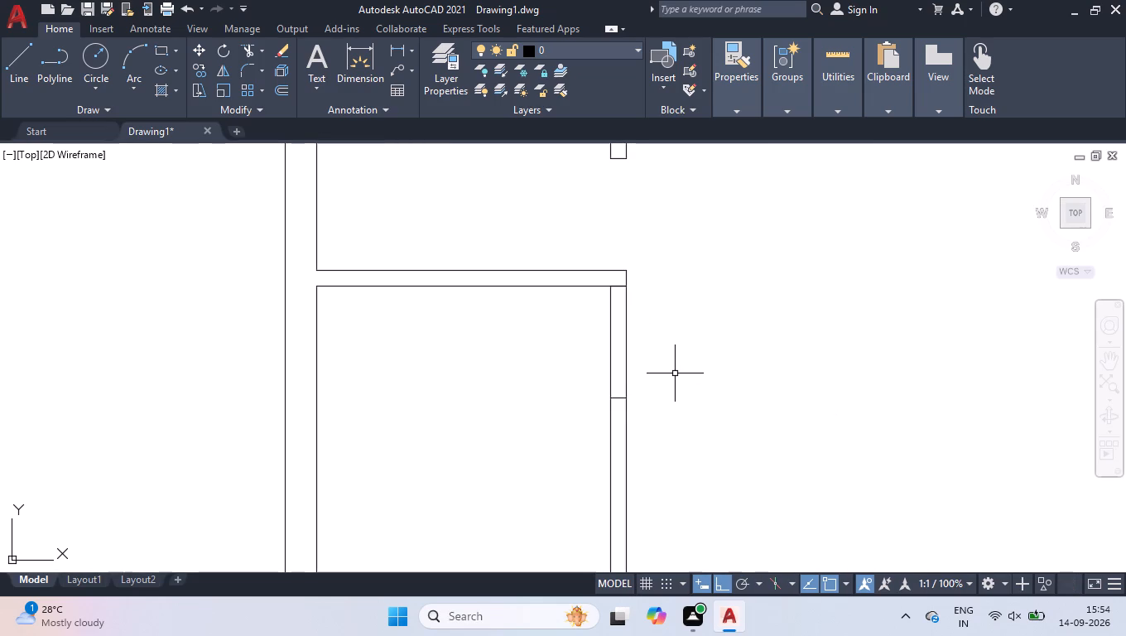
left_click(671, 349)
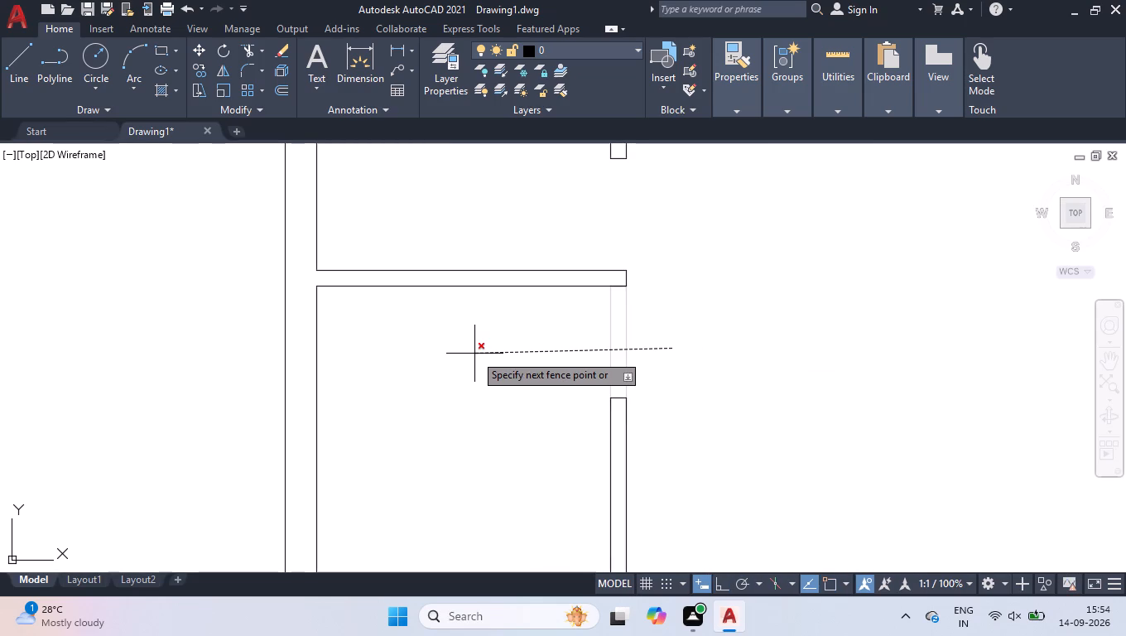
left_click(474, 354)
key("Return")
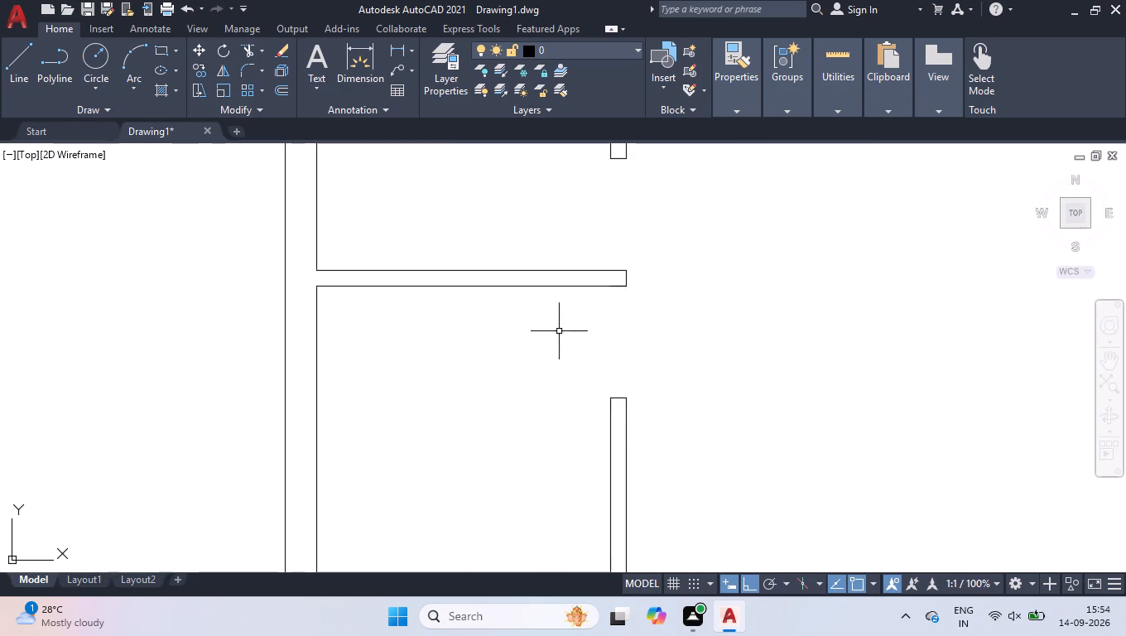
Join the short cross line above the doorway with the lower line of the room's upper wall.
left_click(619, 279)
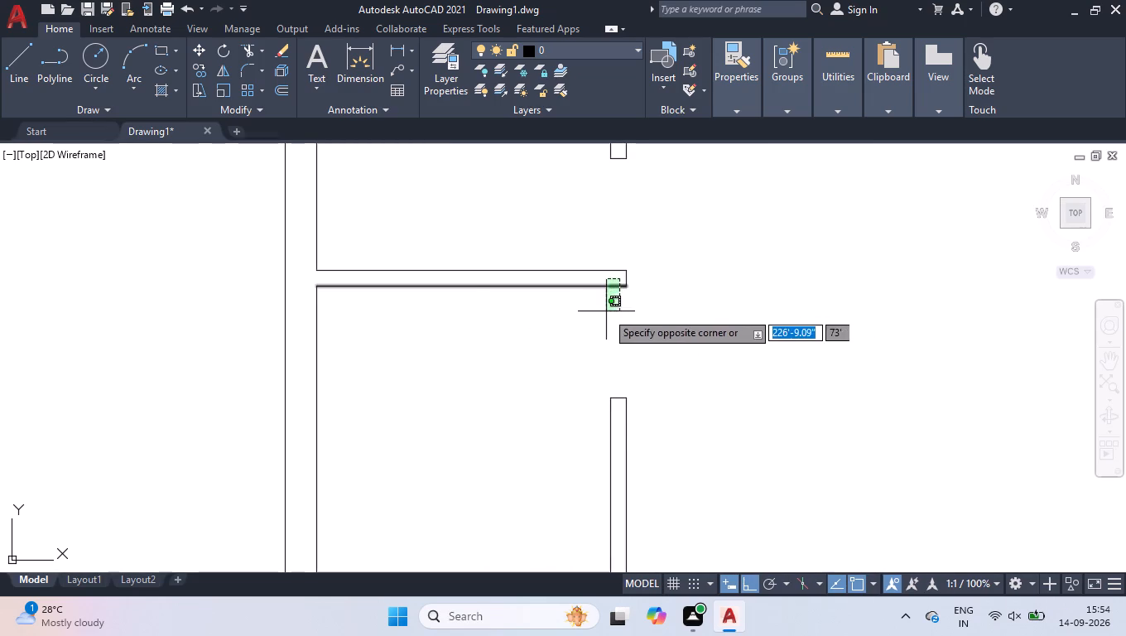
left_click(606, 311)
key("j")
key("Return")
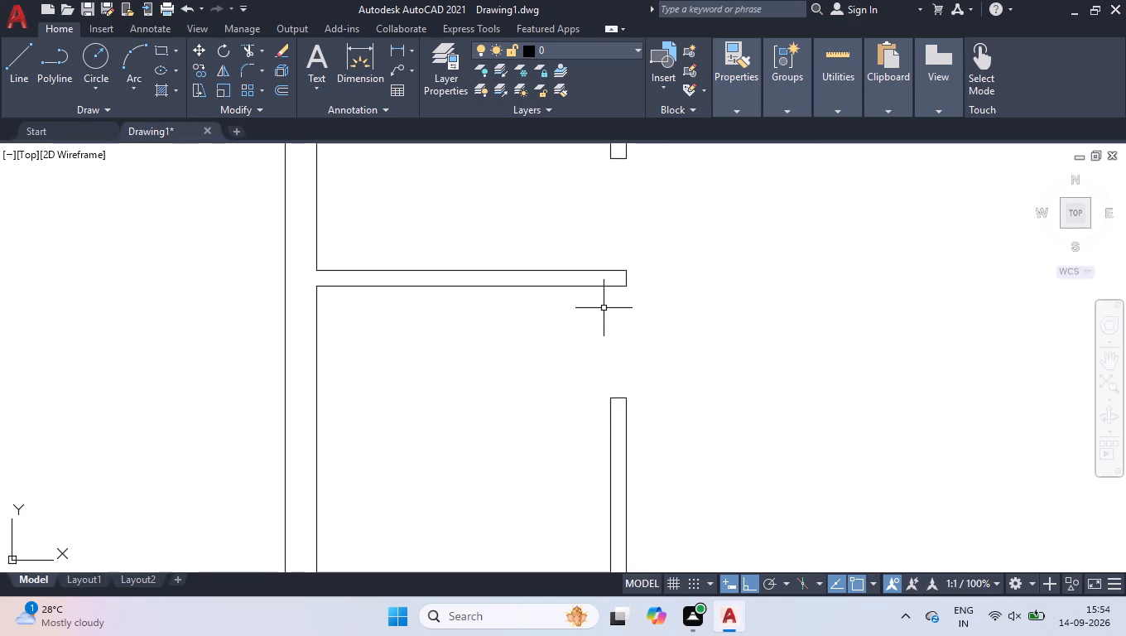
Offset the long vertical line on the right side of the two lower-left rooms 4.5" to the right.
scroll(573, 327, "down", 2)
scroll(421, 277, "down", 1)
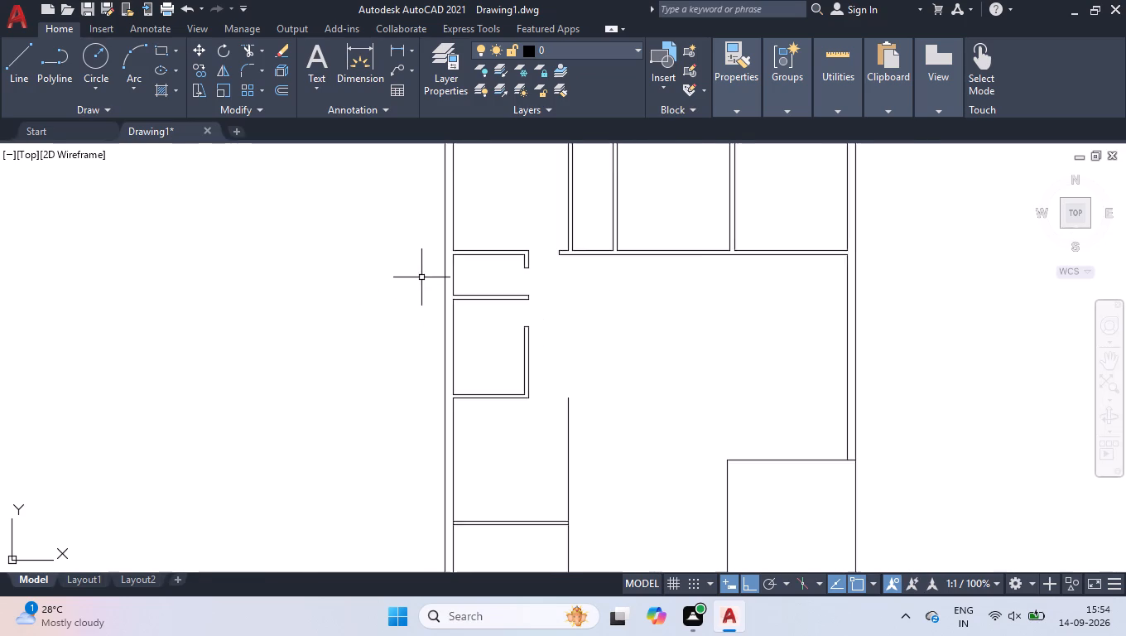
scroll(421, 277, "down", 1)
scroll(509, 411, "up", 2)
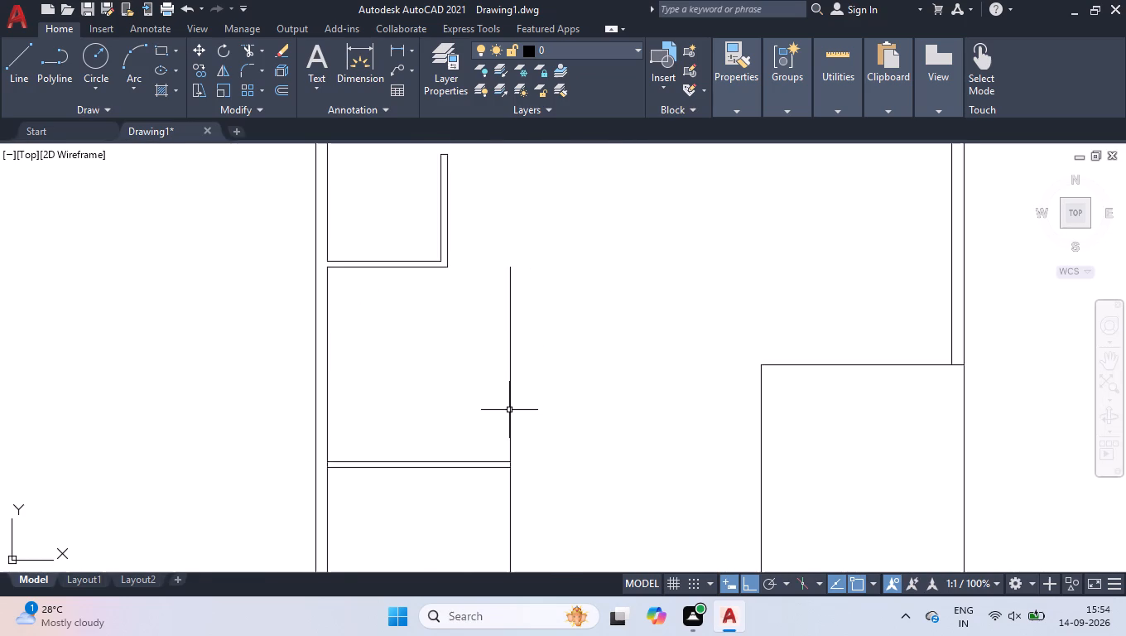
type("off")
key("Return")
type("4.5")
key("Return")
left_click(509, 407)
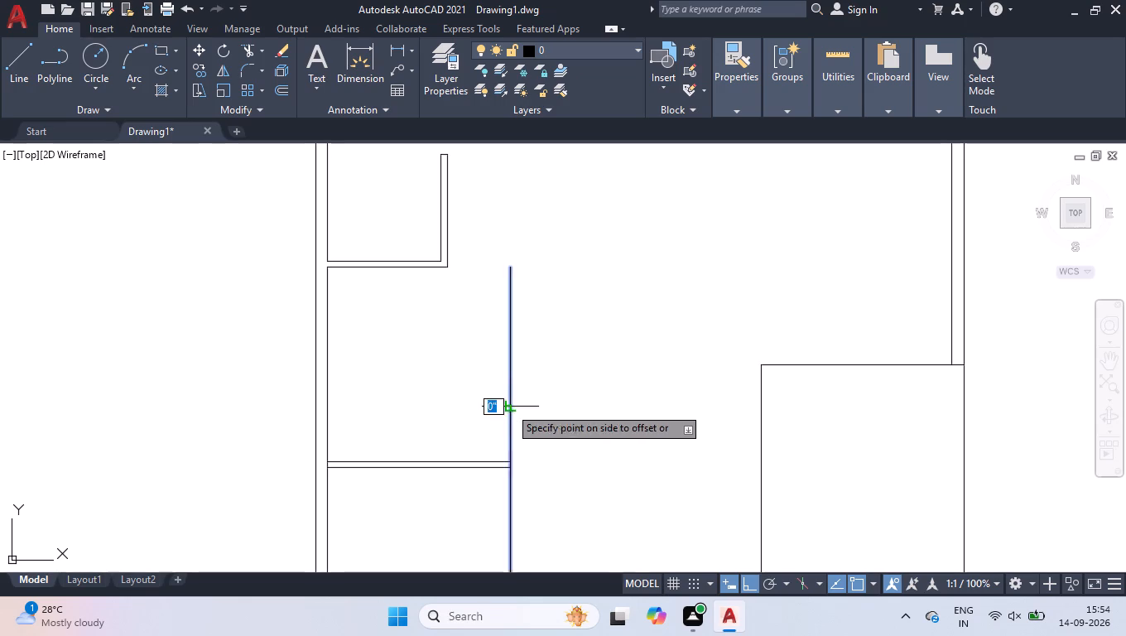
left_click(618, 411)
key("Return")
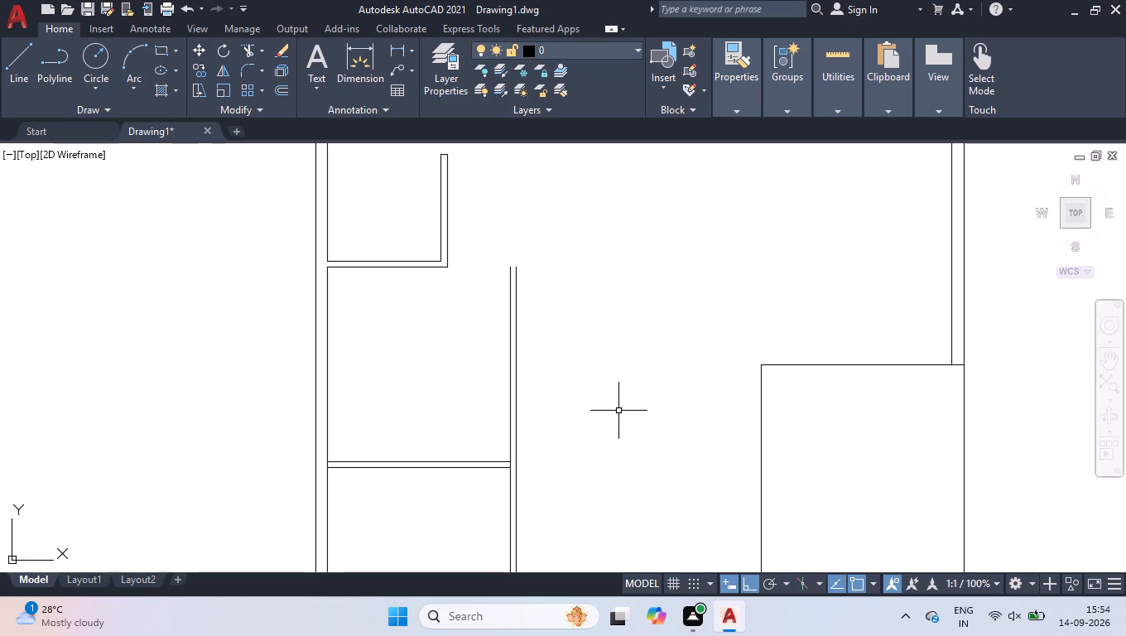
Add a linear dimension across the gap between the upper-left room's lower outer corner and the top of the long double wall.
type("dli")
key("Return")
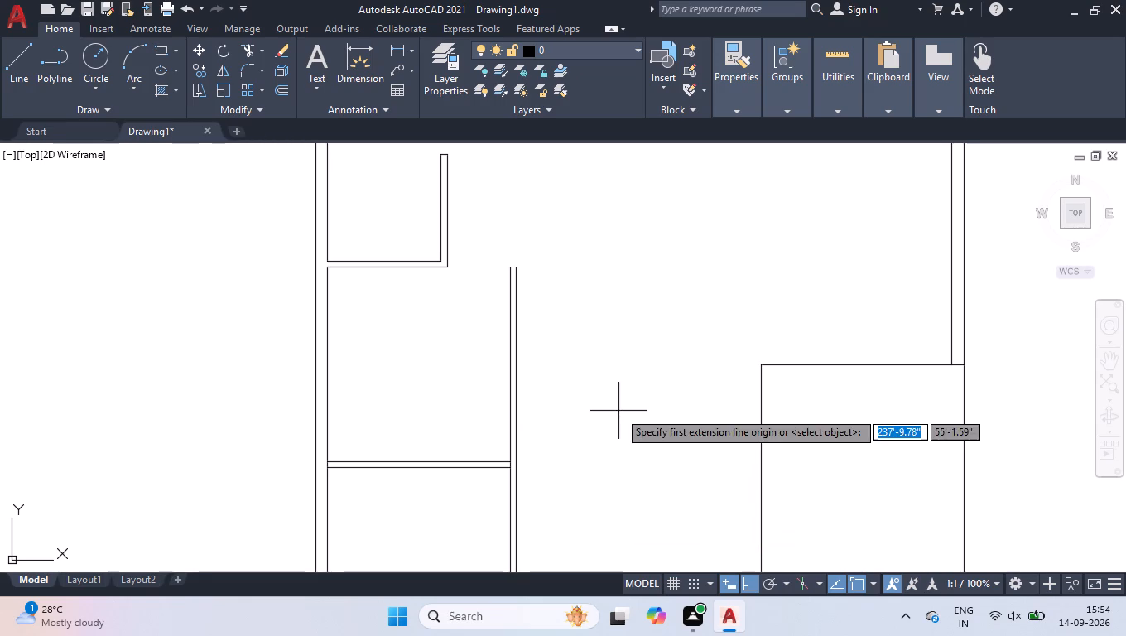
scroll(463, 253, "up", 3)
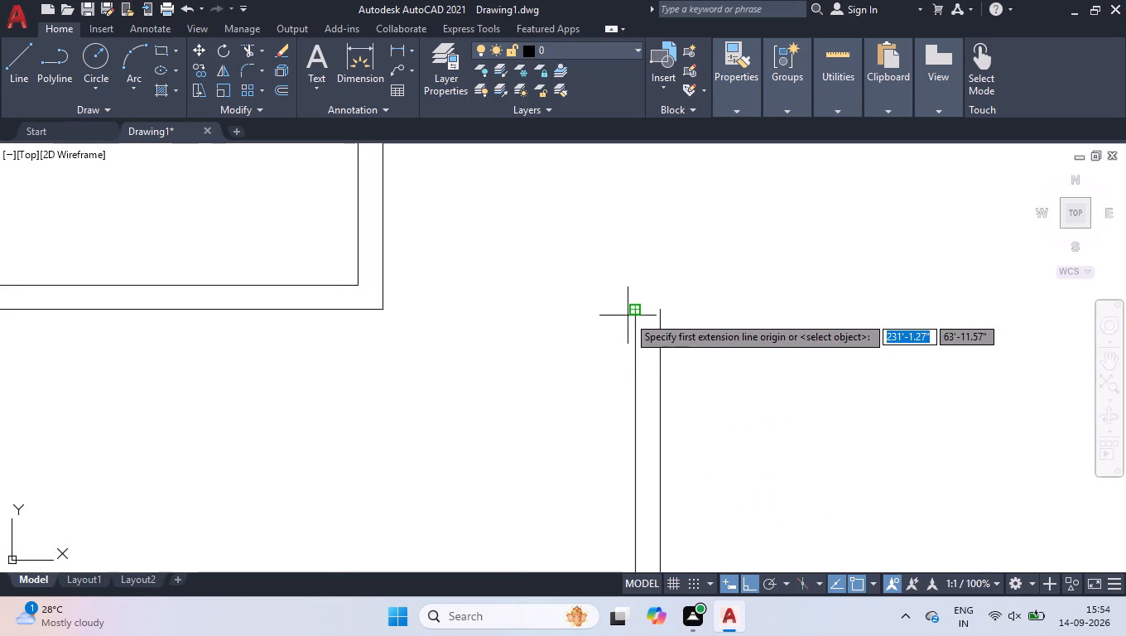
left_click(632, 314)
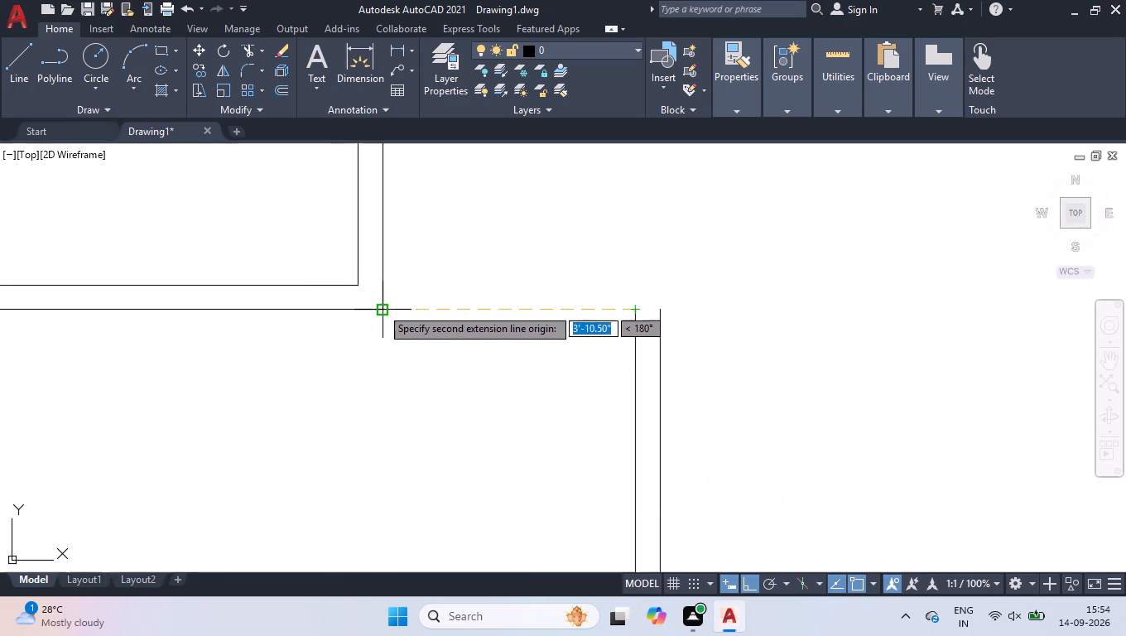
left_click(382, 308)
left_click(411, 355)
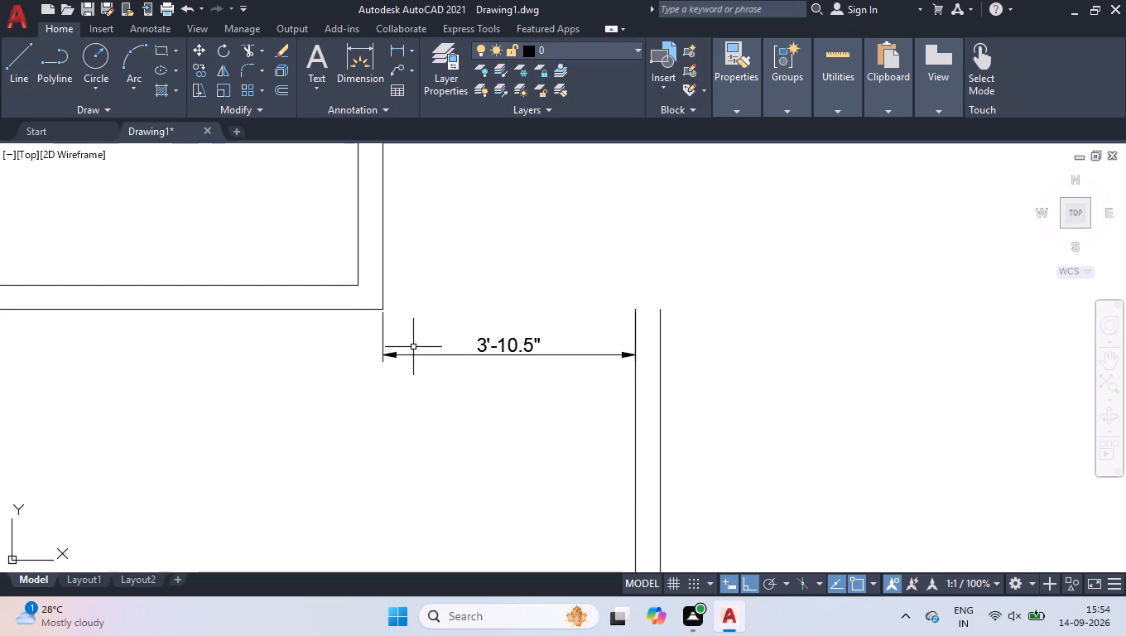
Draw a line from the double wall's top-left end 6.6" left, 4.5" up, right to above its second line, and 4' further right.
key("l")
key("Return")
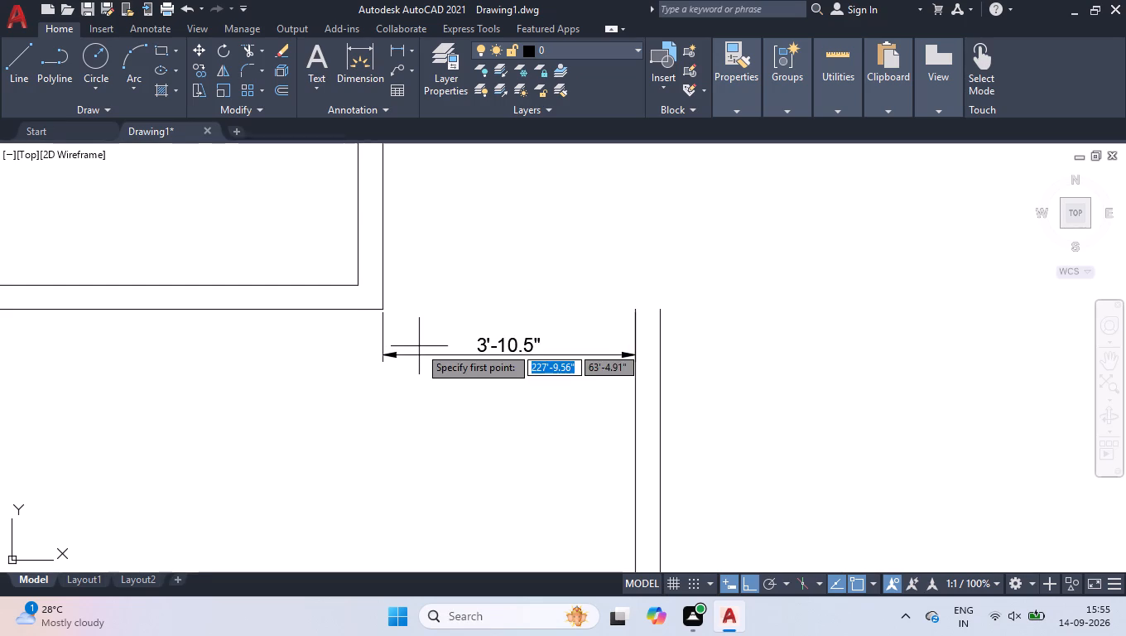
left_click(636, 305)
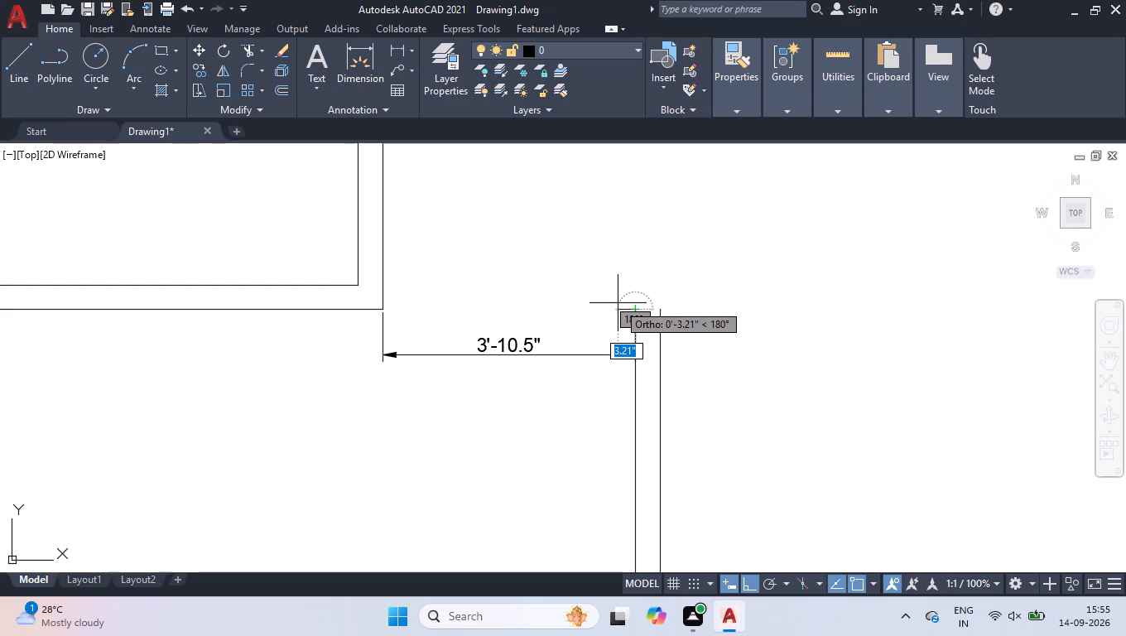
key("6")
type(".6")
key("Return")
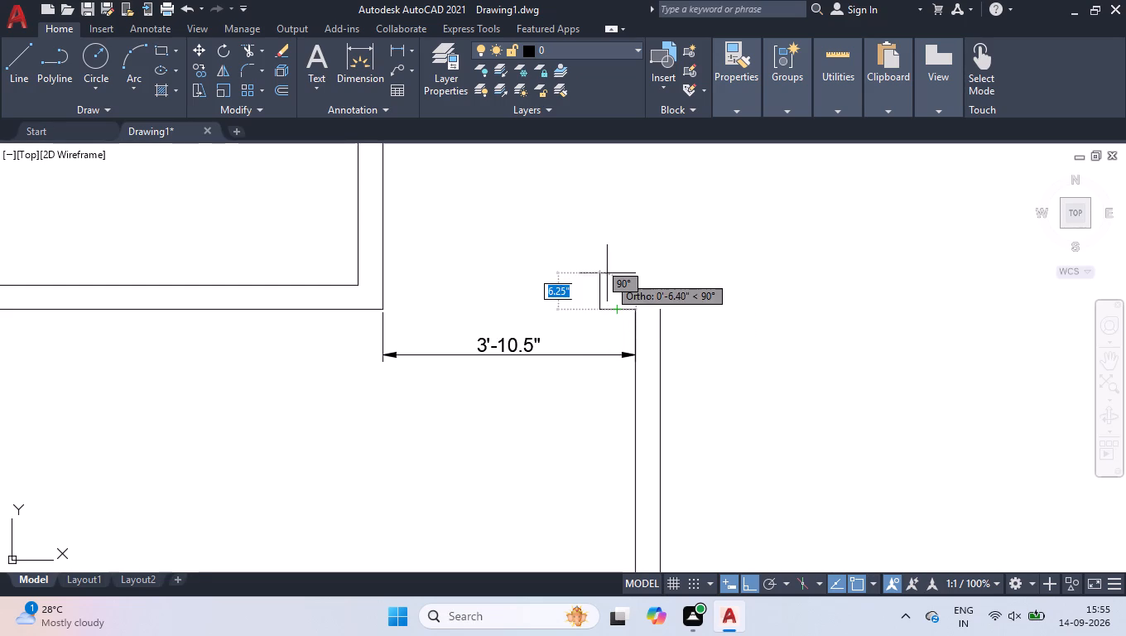
type("4.5")
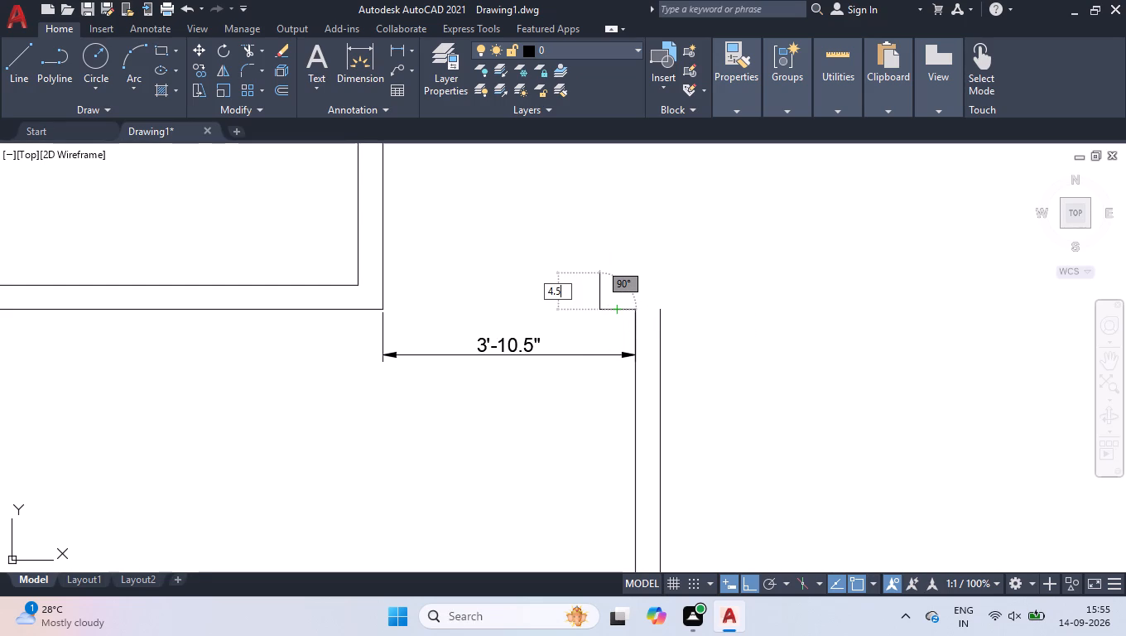
key("Return")
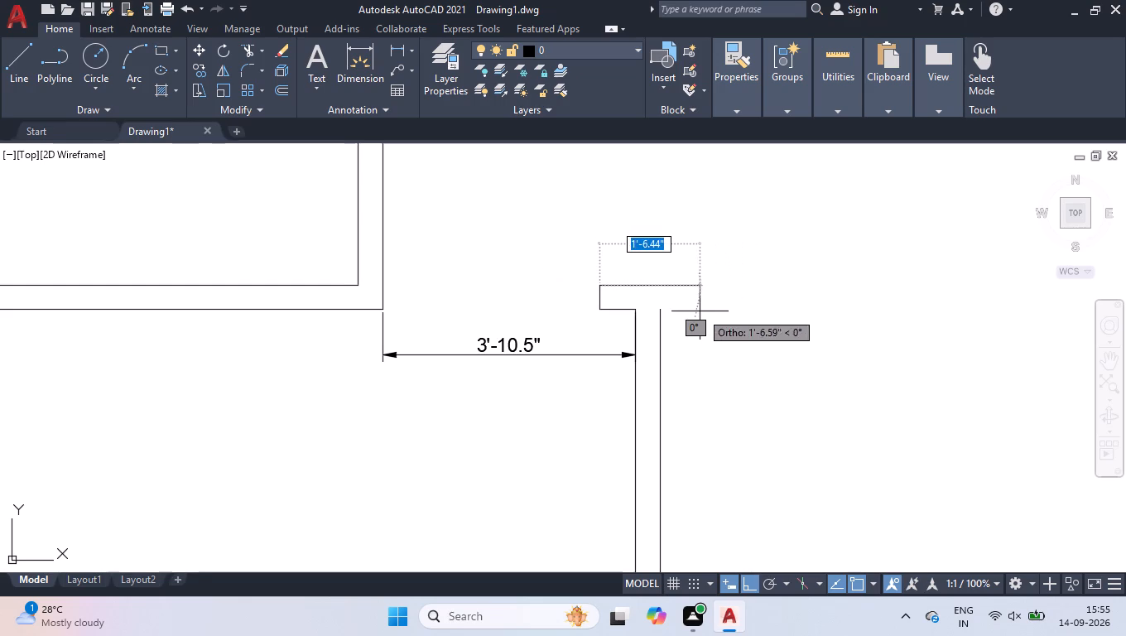
left_click(655, 236)
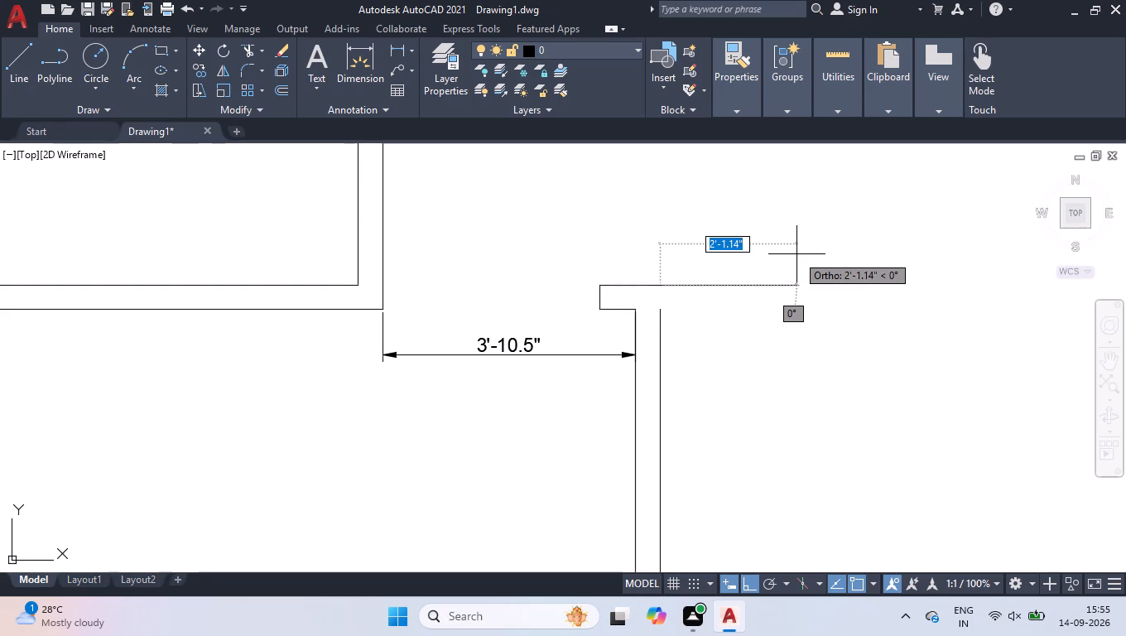
key("5")
key("BackSpace")
type("4'")
key("Return")
Continue the line 12' down, 4.5" right and back up level with the top line to outline a partition parallel to the double wall.
scroll(796, 253, "down", 3)
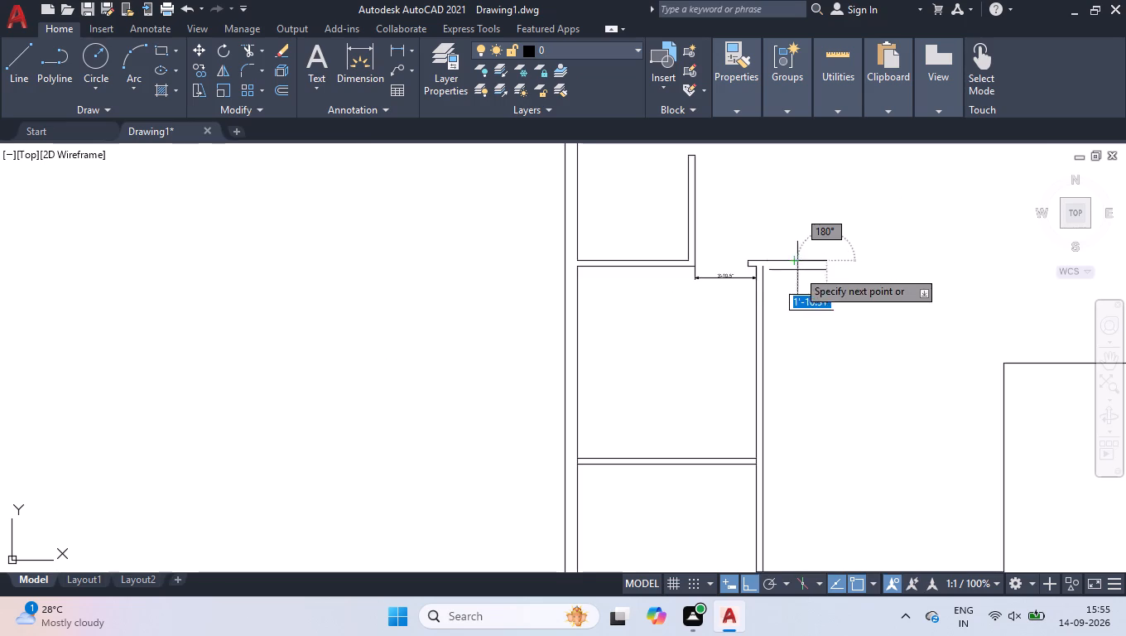
scroll(810, 316, "down", 1)
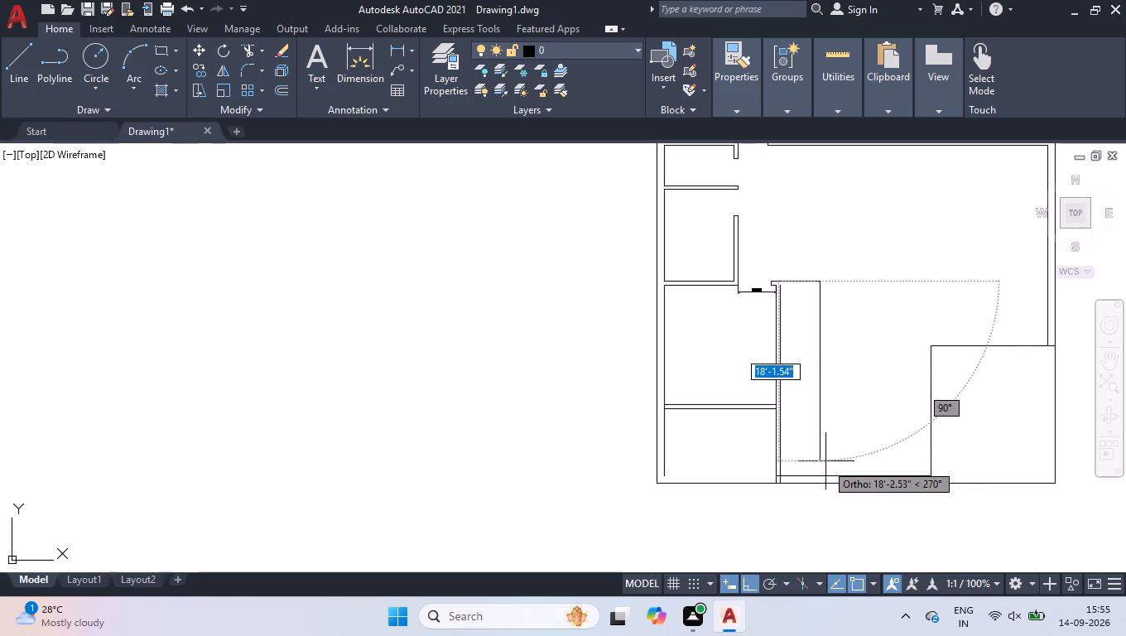
key("2")
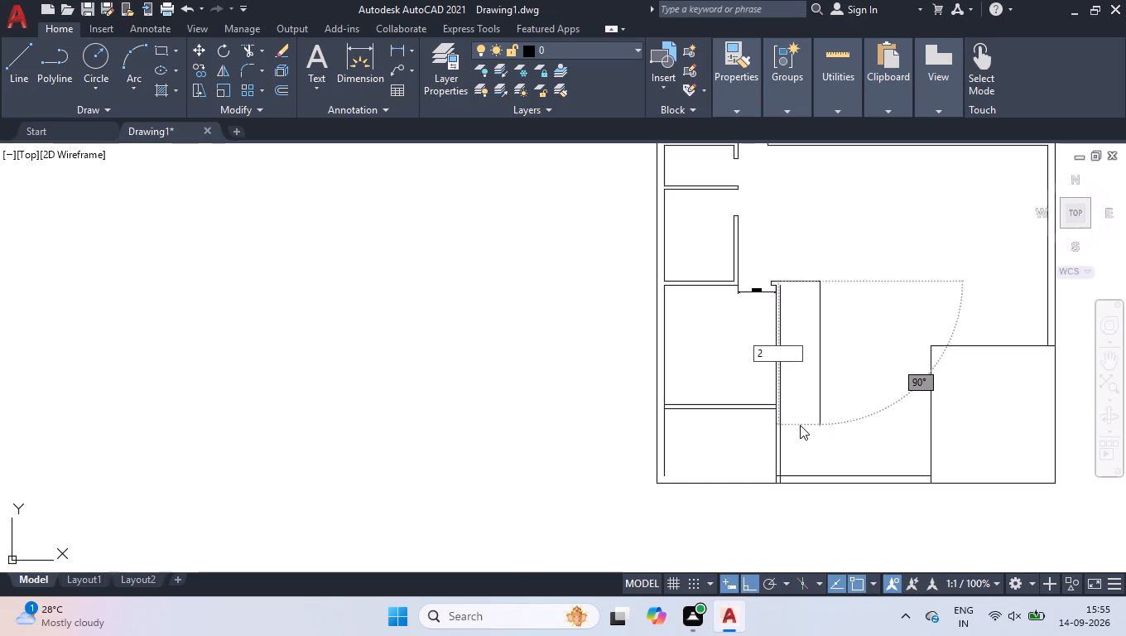
key("BackSpace")
type("12")
key("apostrophe")
key("Return")
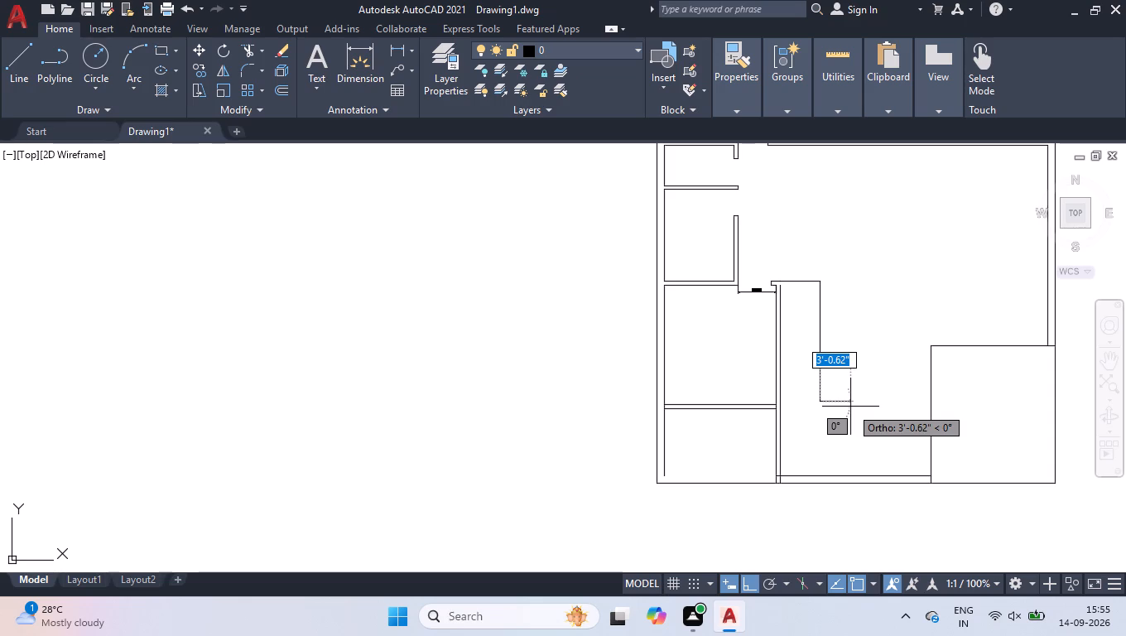
type("4.5")
key("Return")
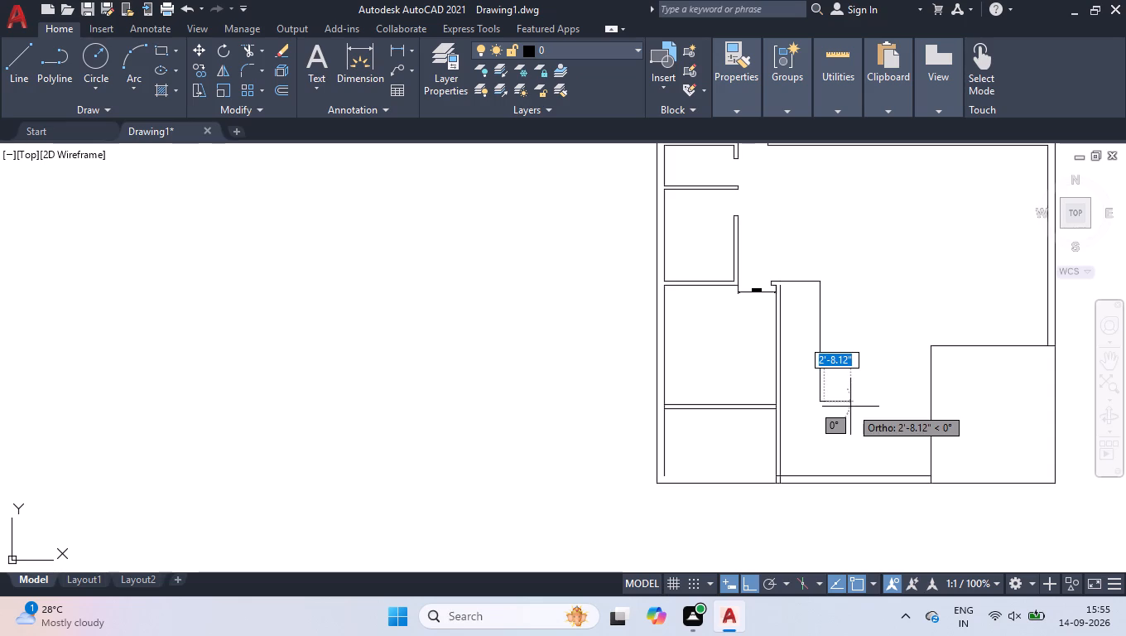
scroll(827, 303, "up", 2)
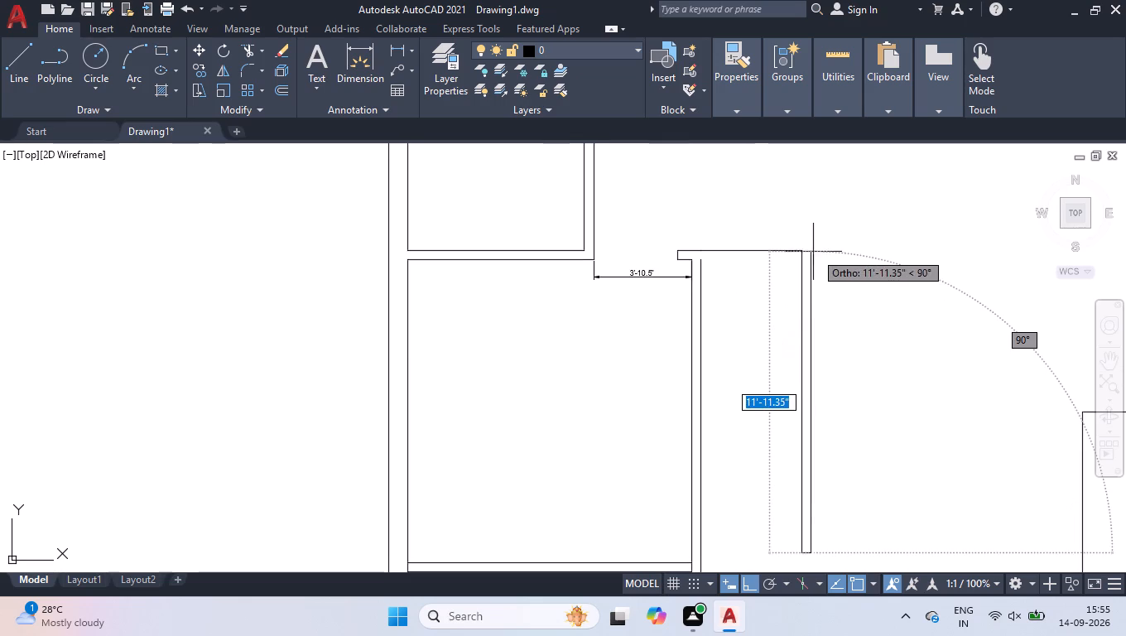
left_click(860, 243)
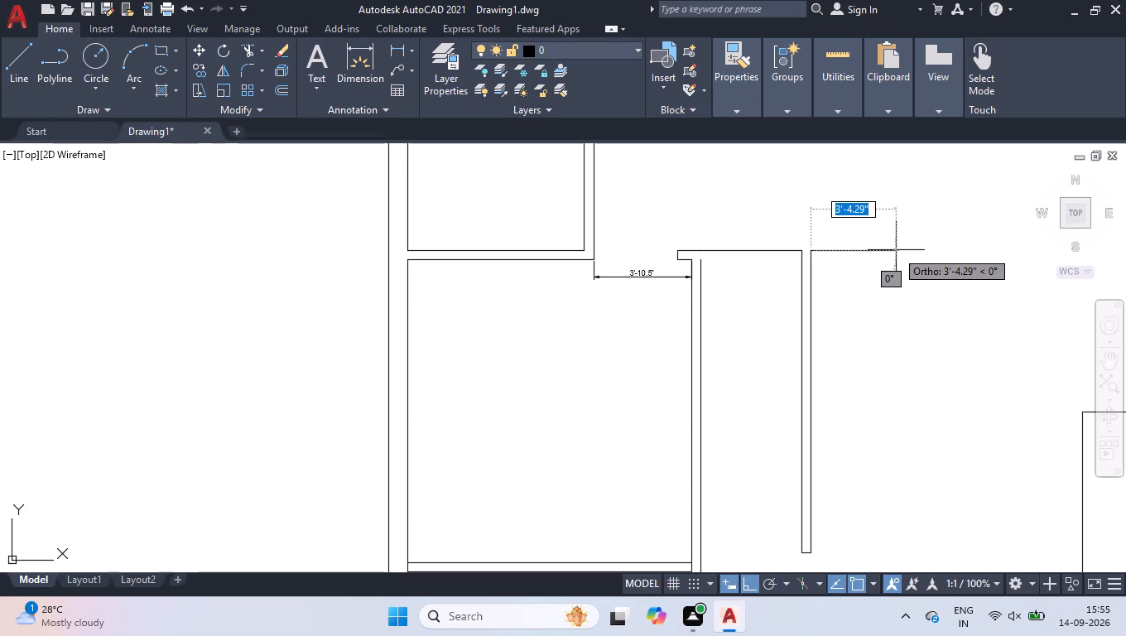
key("Return")
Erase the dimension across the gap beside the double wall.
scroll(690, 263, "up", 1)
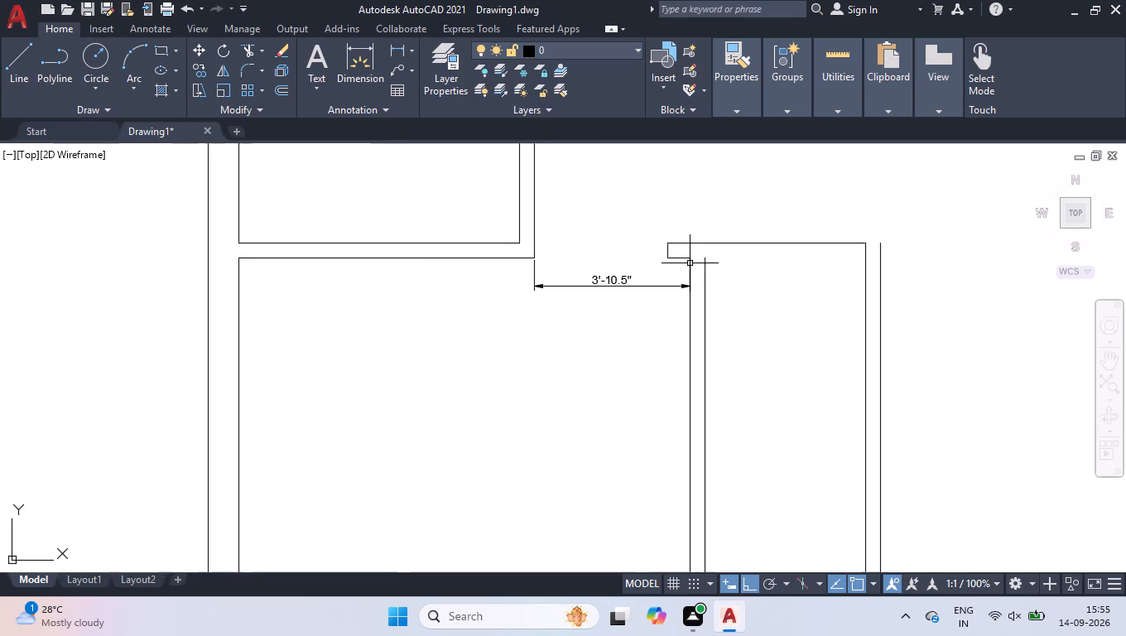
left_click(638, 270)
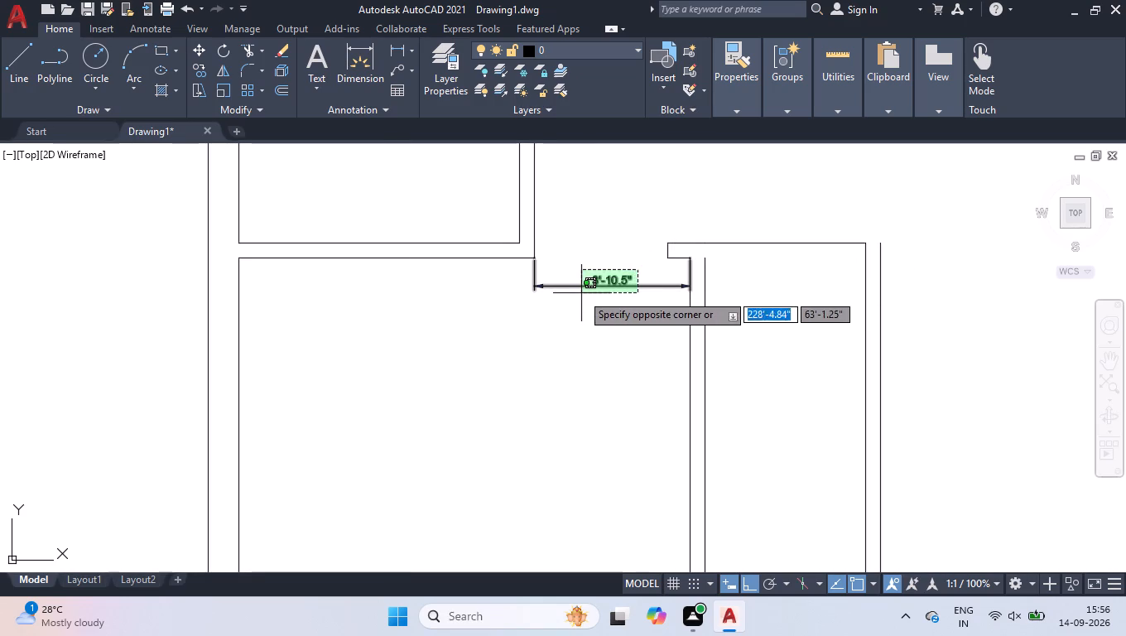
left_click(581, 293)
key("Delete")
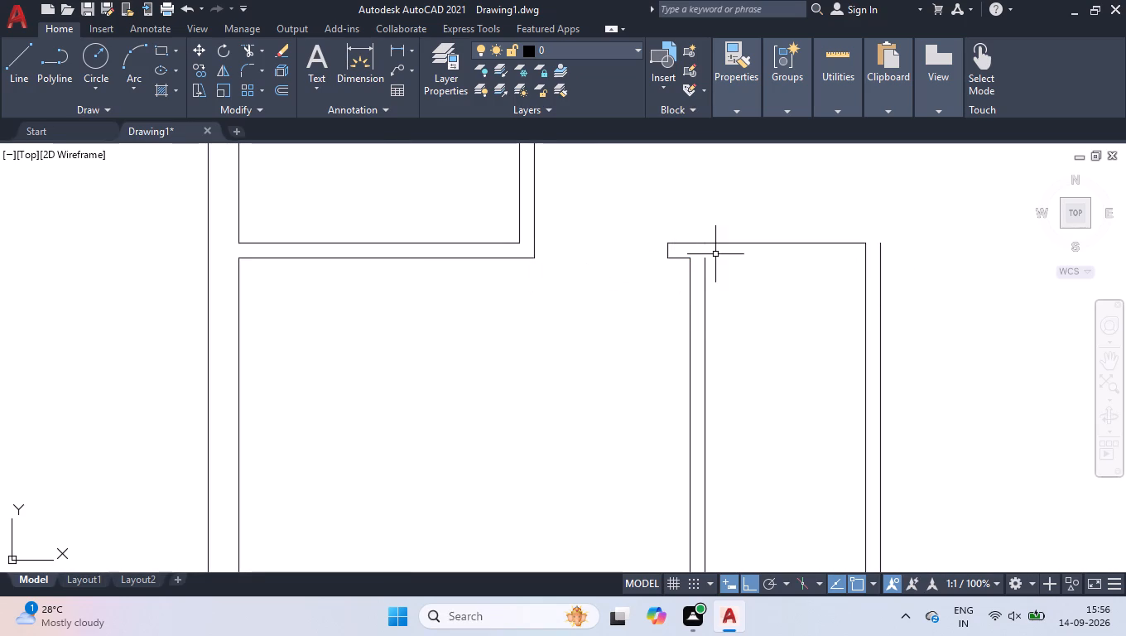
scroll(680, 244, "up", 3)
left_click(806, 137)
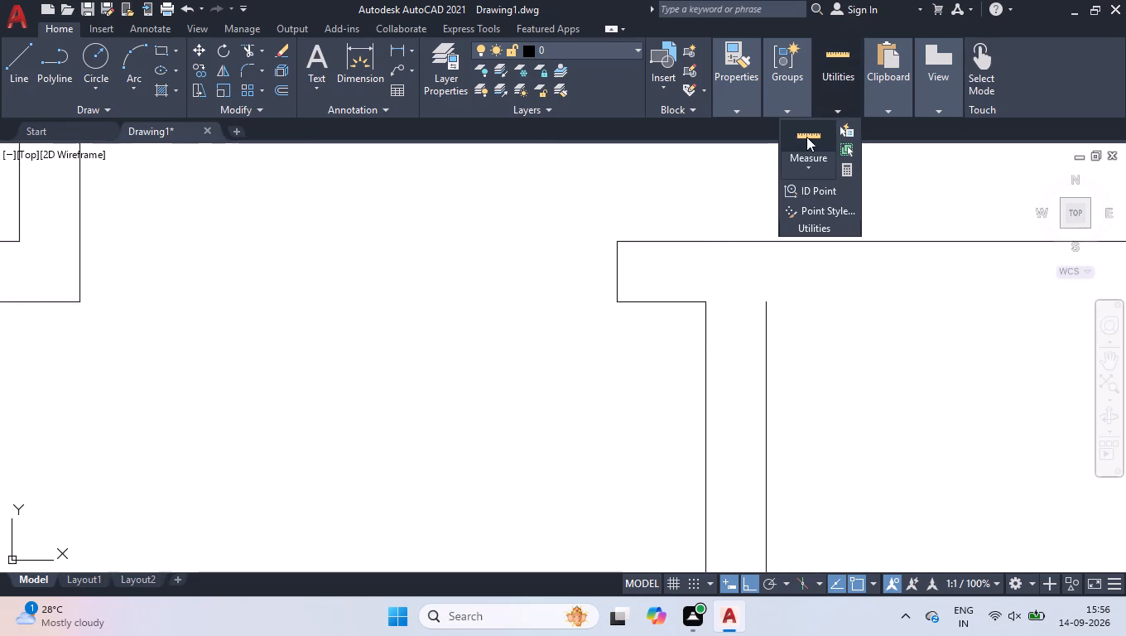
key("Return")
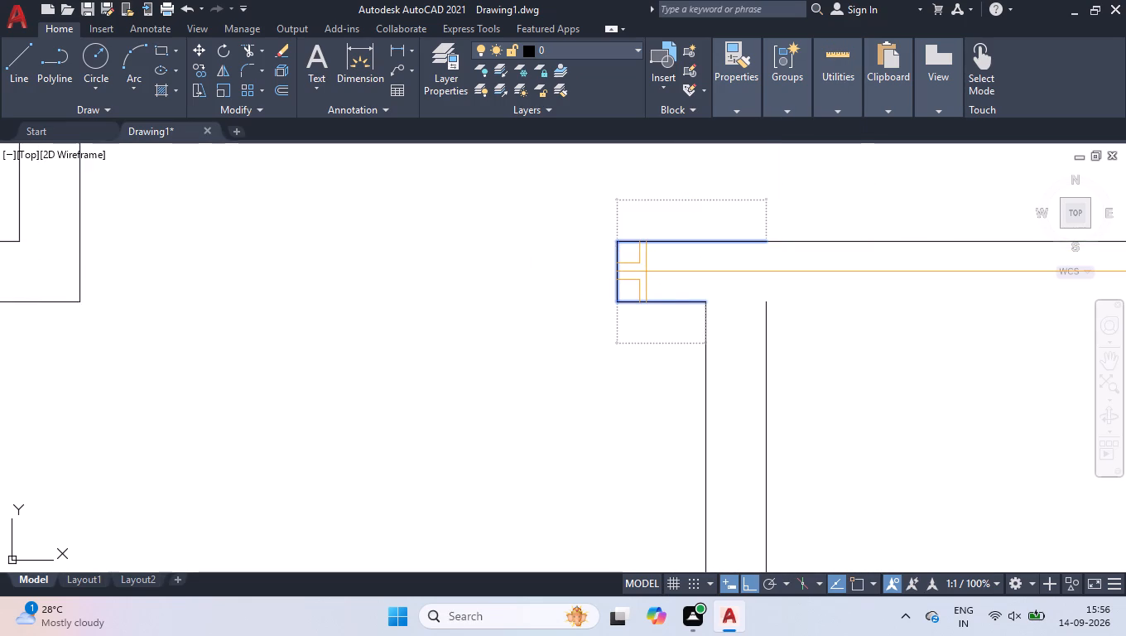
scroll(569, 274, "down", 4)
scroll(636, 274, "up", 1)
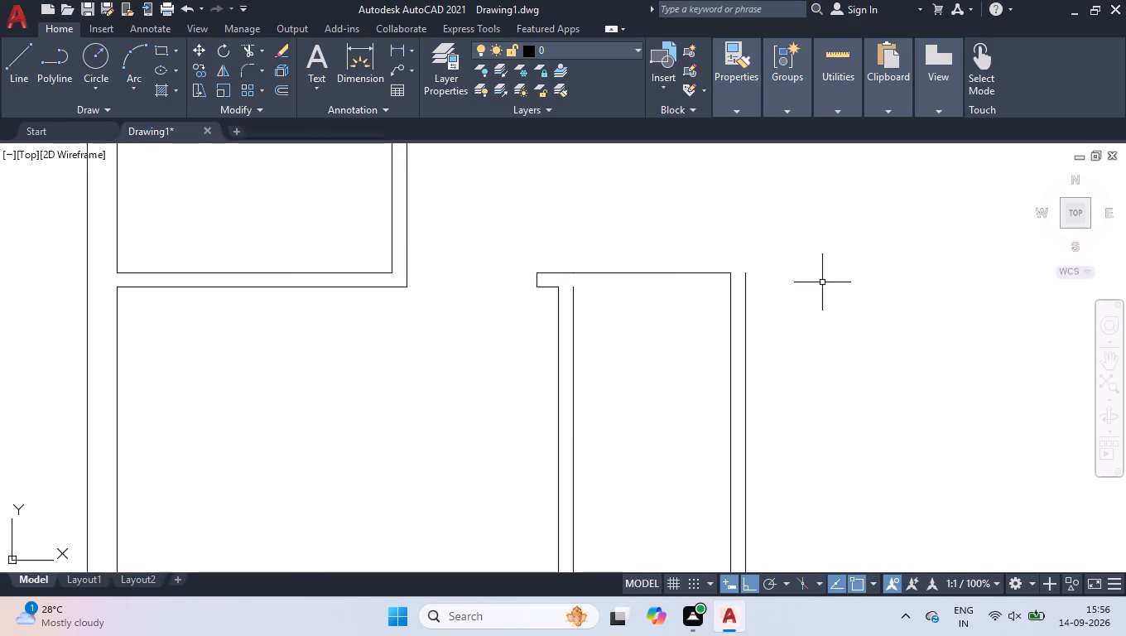
Shorten the right line of the 12' partition by moving its top end 4.5" down.
left_click(748, 274)
left_click(742, 277)
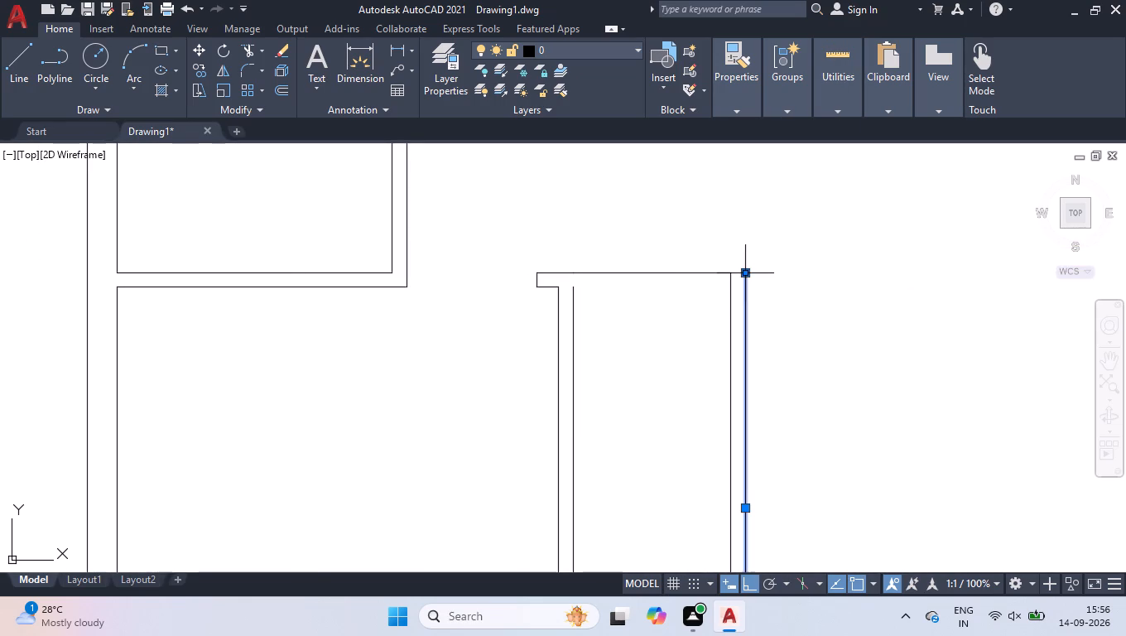
scroll(734, 271, "up", 2)
left_click(758, 272)
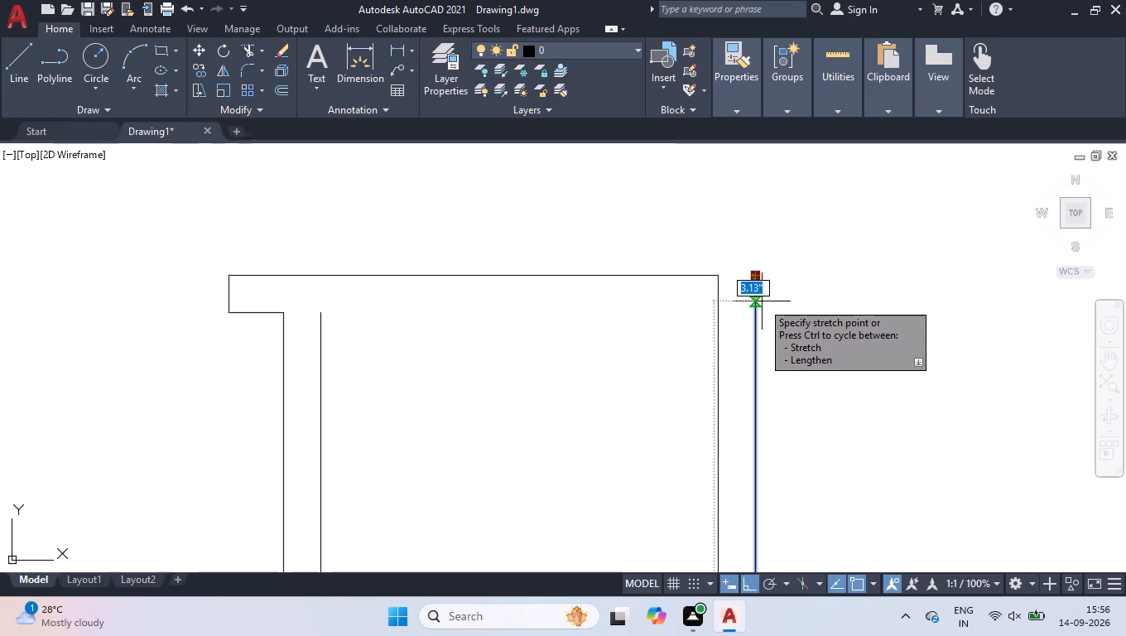
type("4.5")
key("Return")
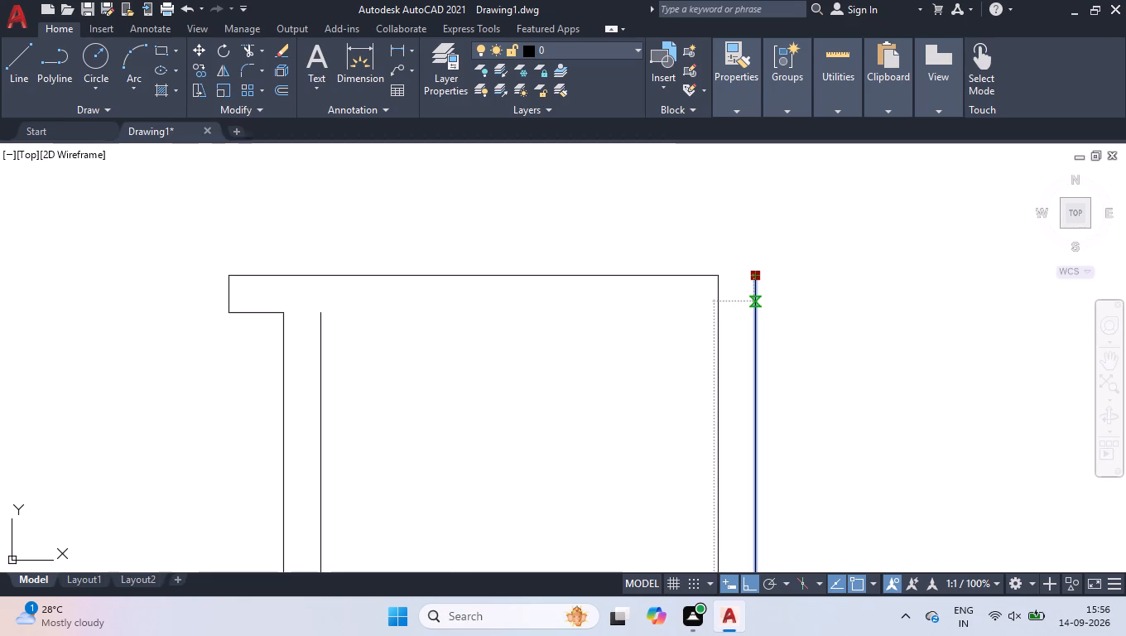
Draw a line from the shortened line's top end 6.5" right, 4.5" up and back left to the partition's top corner.
key("l")
key("Return")
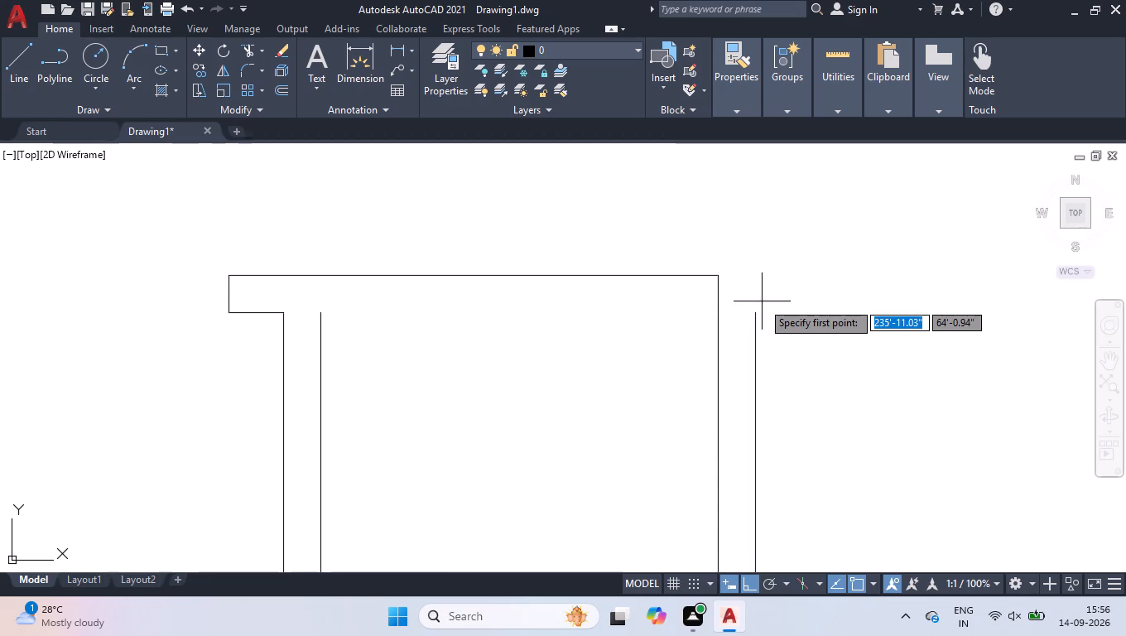
left_click(755, 315)
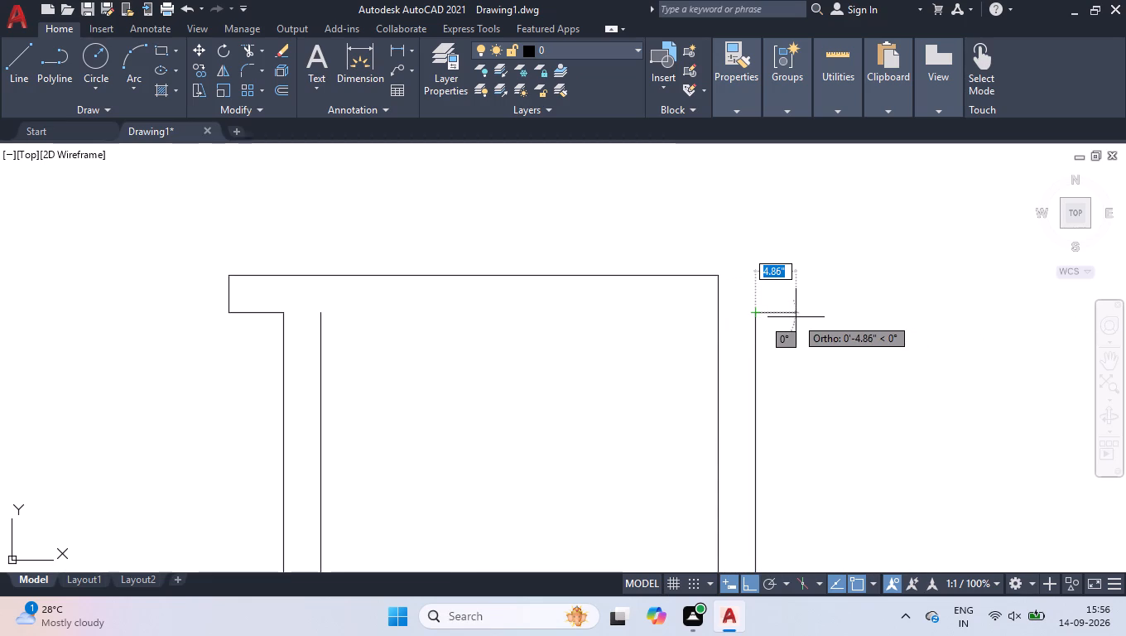
type("6.5")
key("Return")
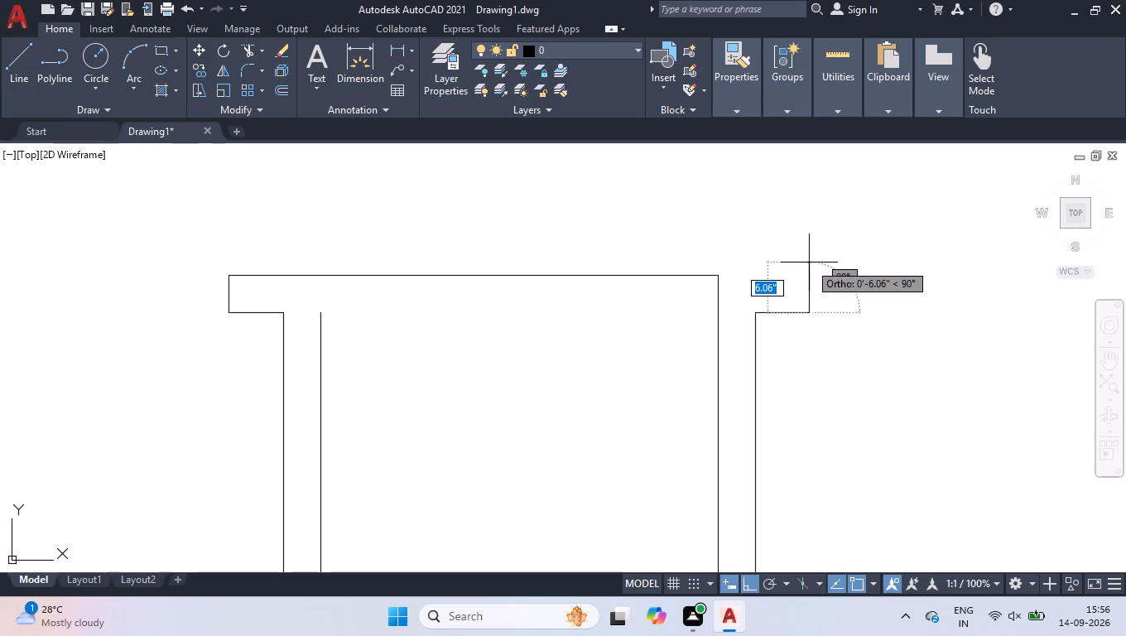
type("4.5")
key("Return")
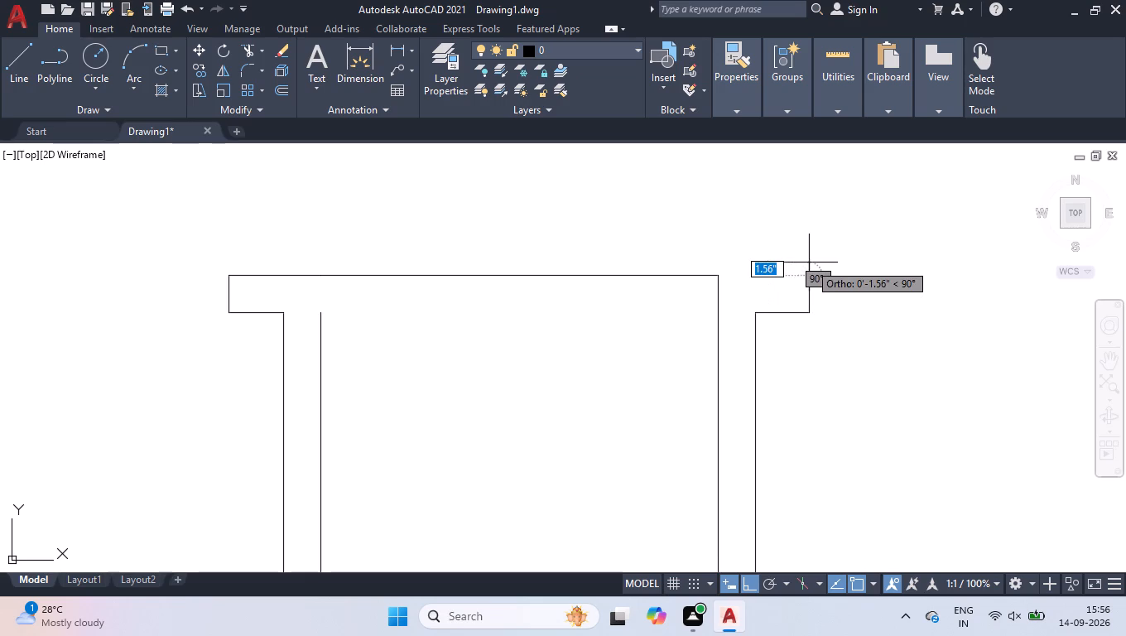
left_click(712, 274)
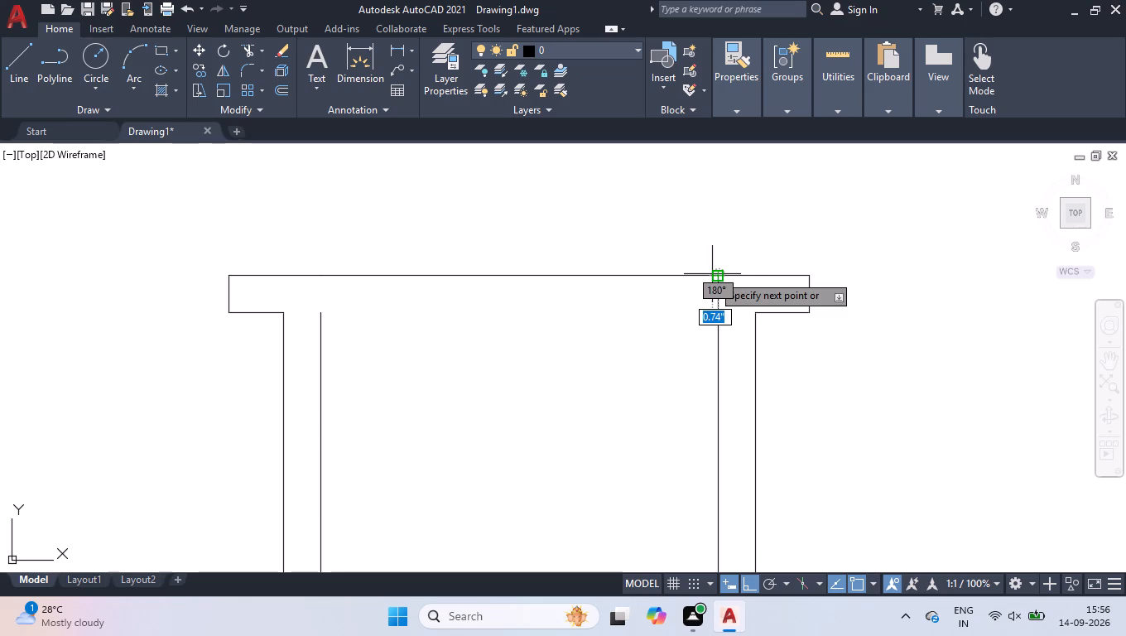
key("Return")
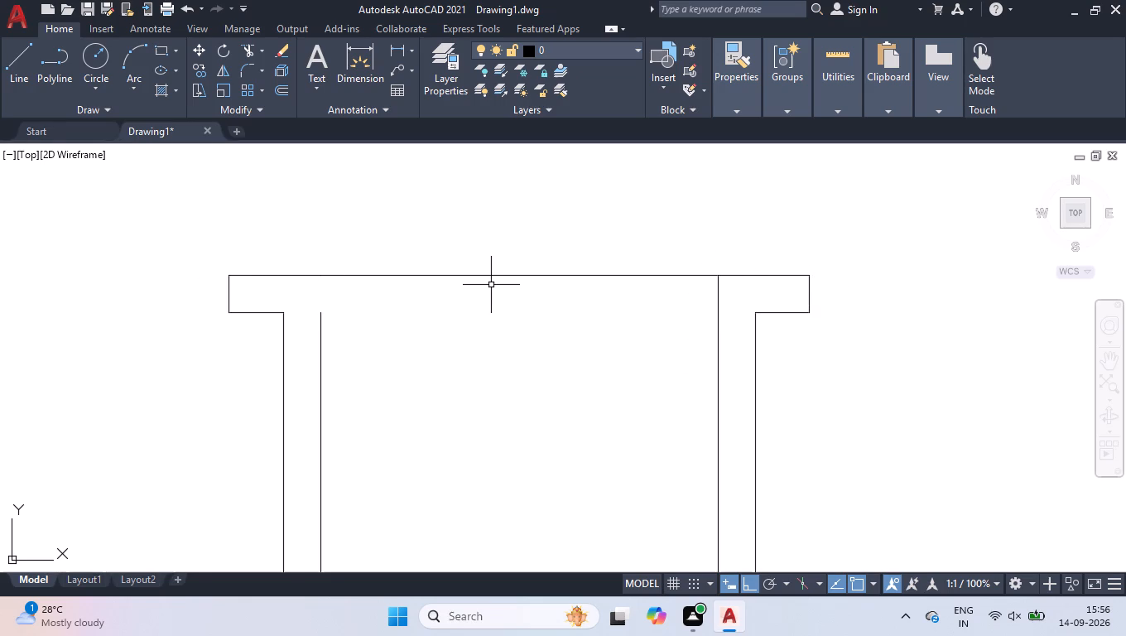
Draw a horizontal line from the double wall's right line top end across to the new partition's left line.
key("l")
key("Return")
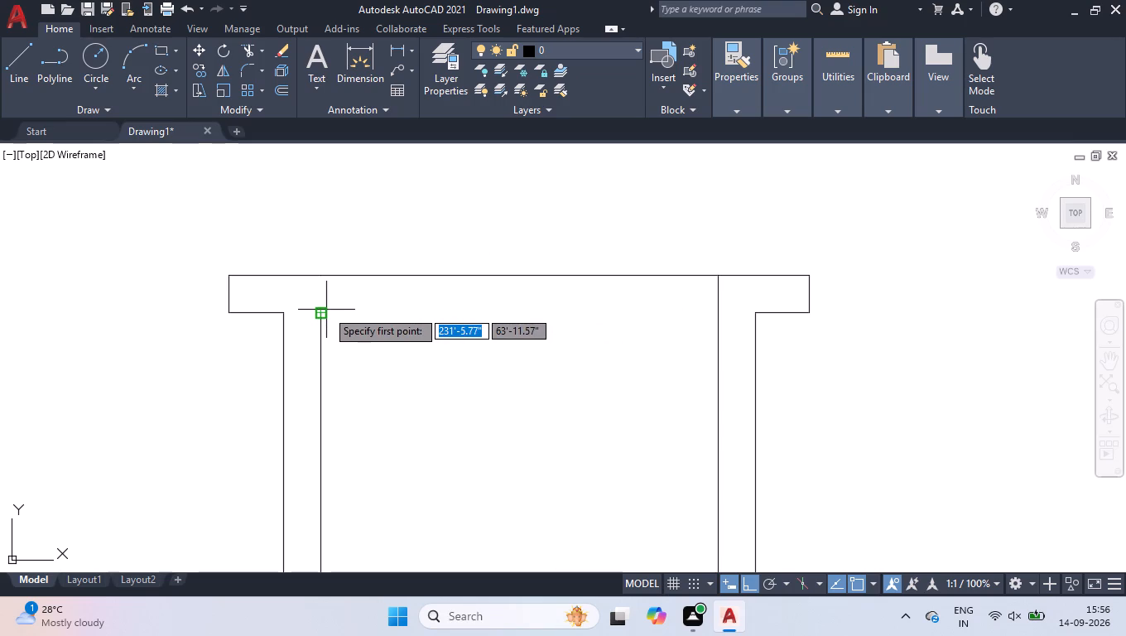
left_click(322, 316)
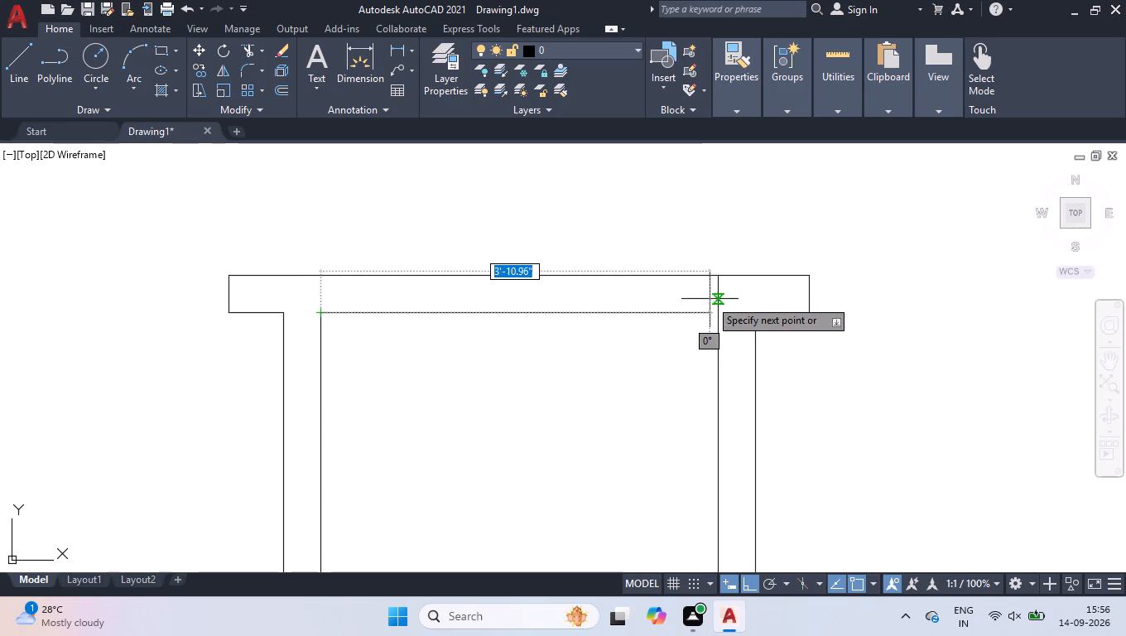
left_click(718, 311)
key("Return")
Trim the part of the new partition's left line that crosses the thickness of the top wall.
type("tr")
key("Return")
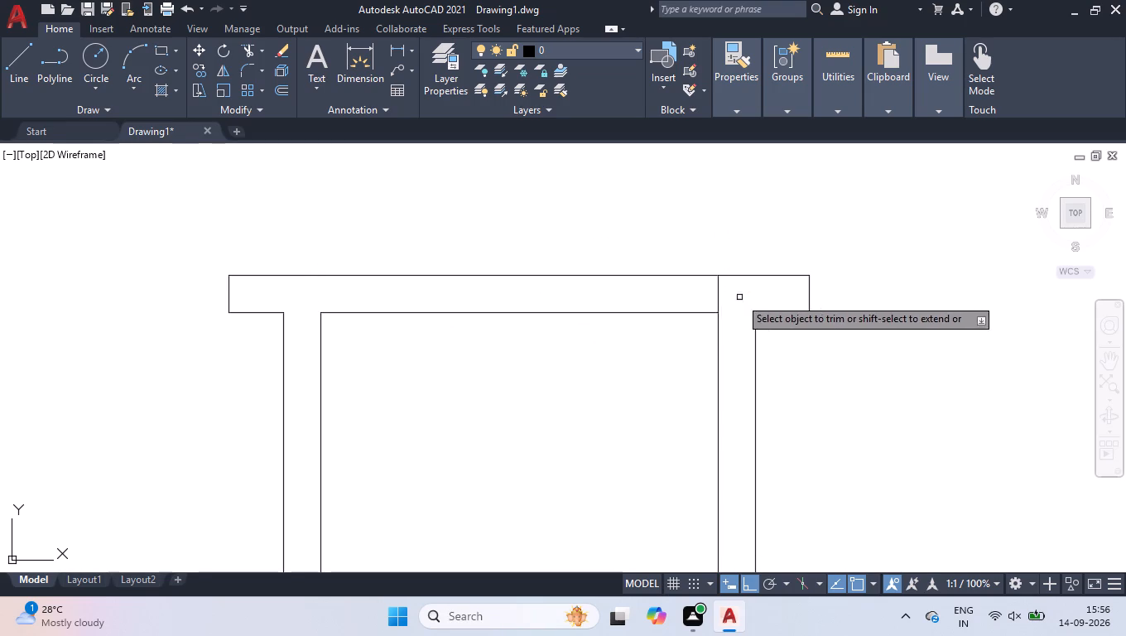
left_click(739, 297)
left_click(696, 296)
key("Return")
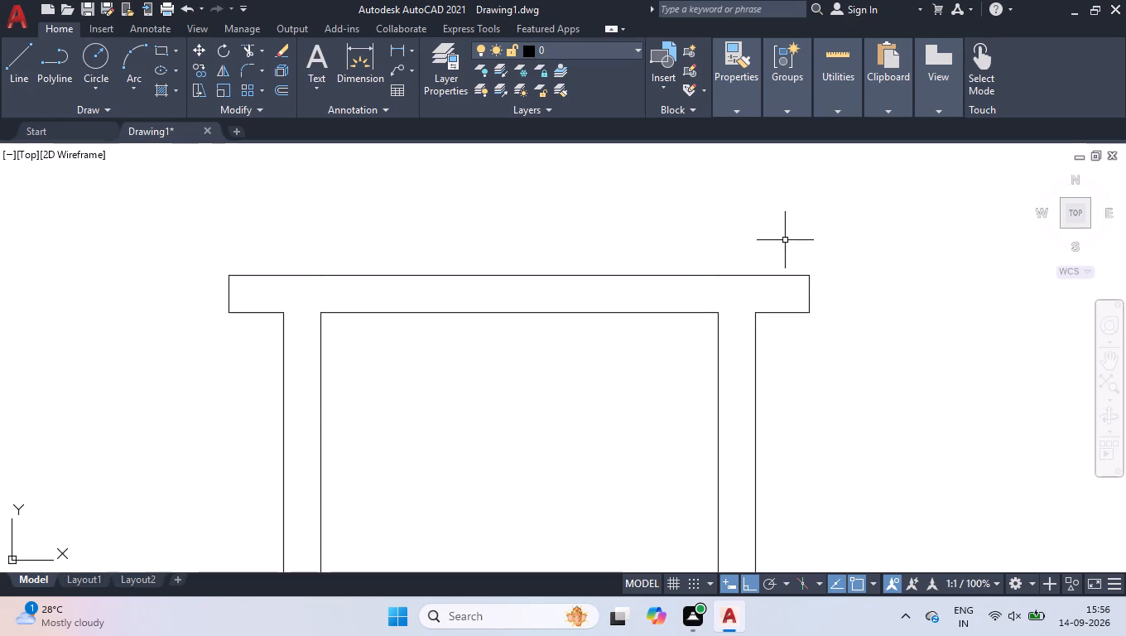
Join the collinear segments along the top edge of the new cross wall into one line.
left_click(783, 236)
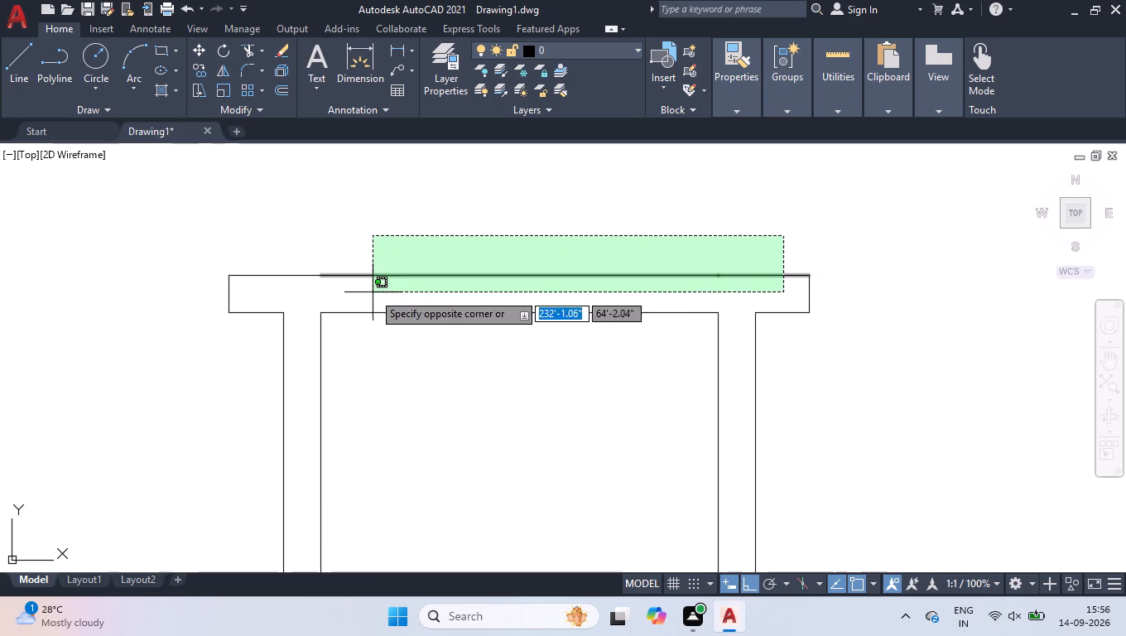
left_click(268, 296)
key("j")
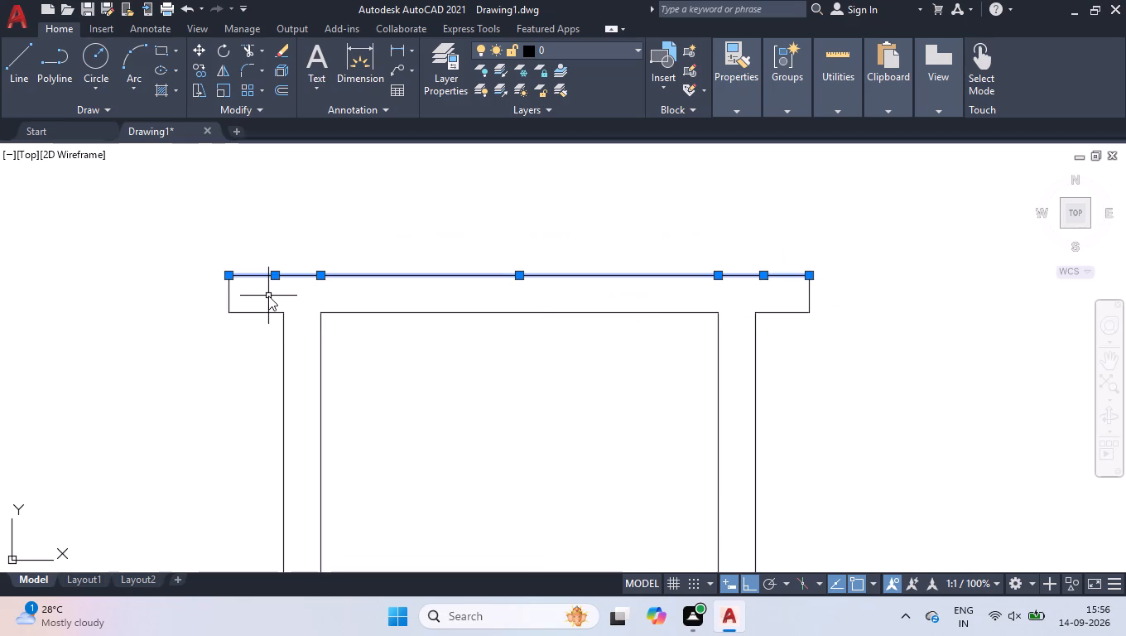
key("Return")
scroll(450, 291, "down", 4)
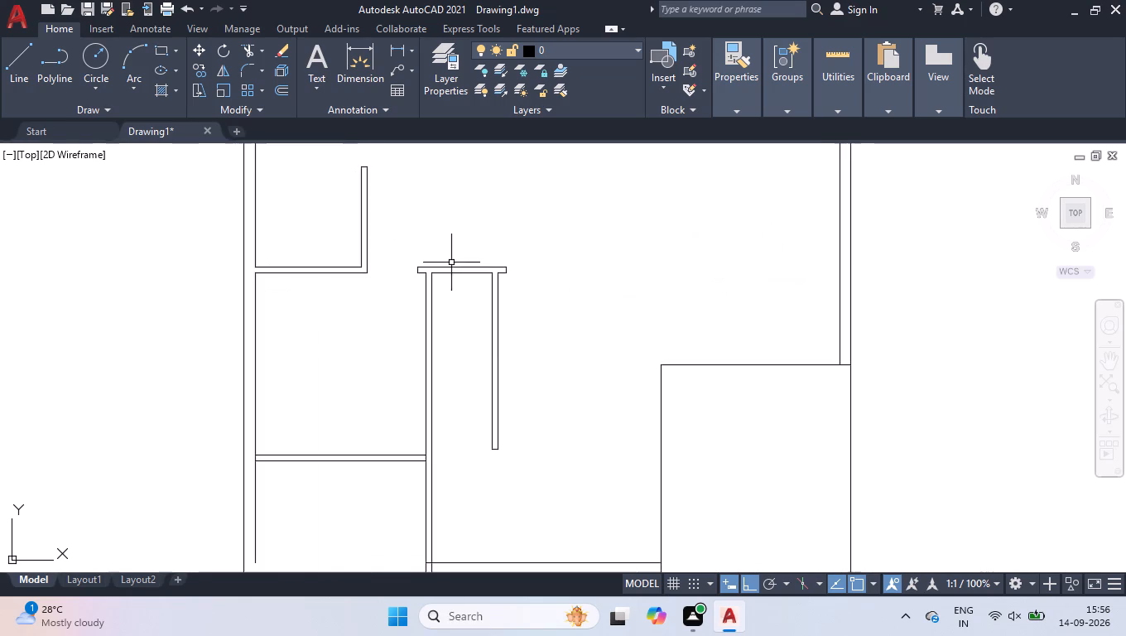
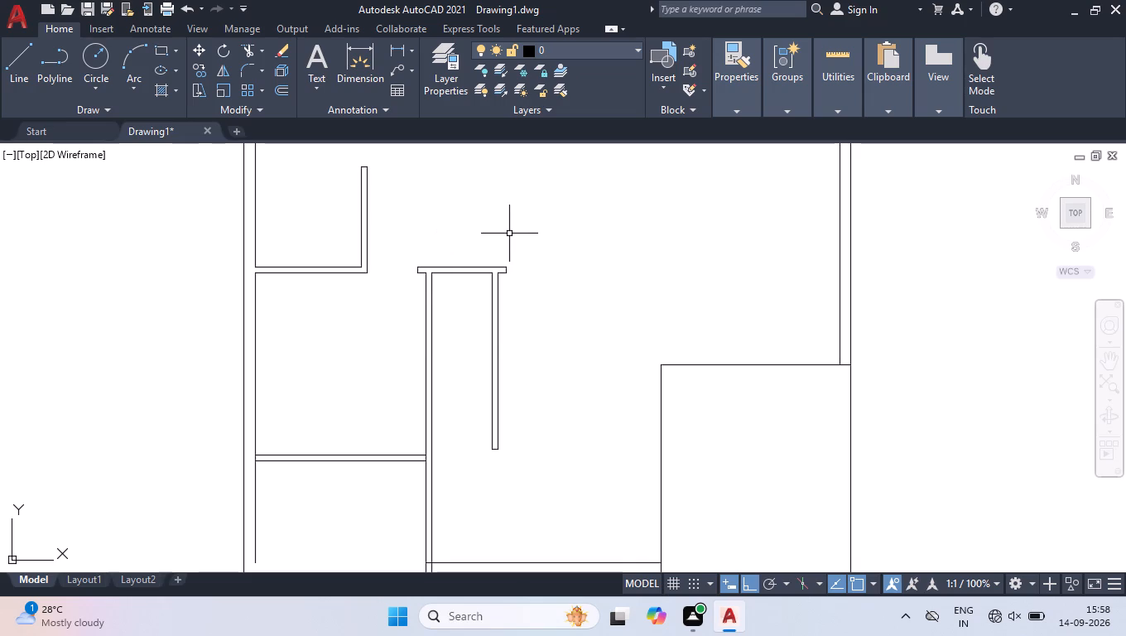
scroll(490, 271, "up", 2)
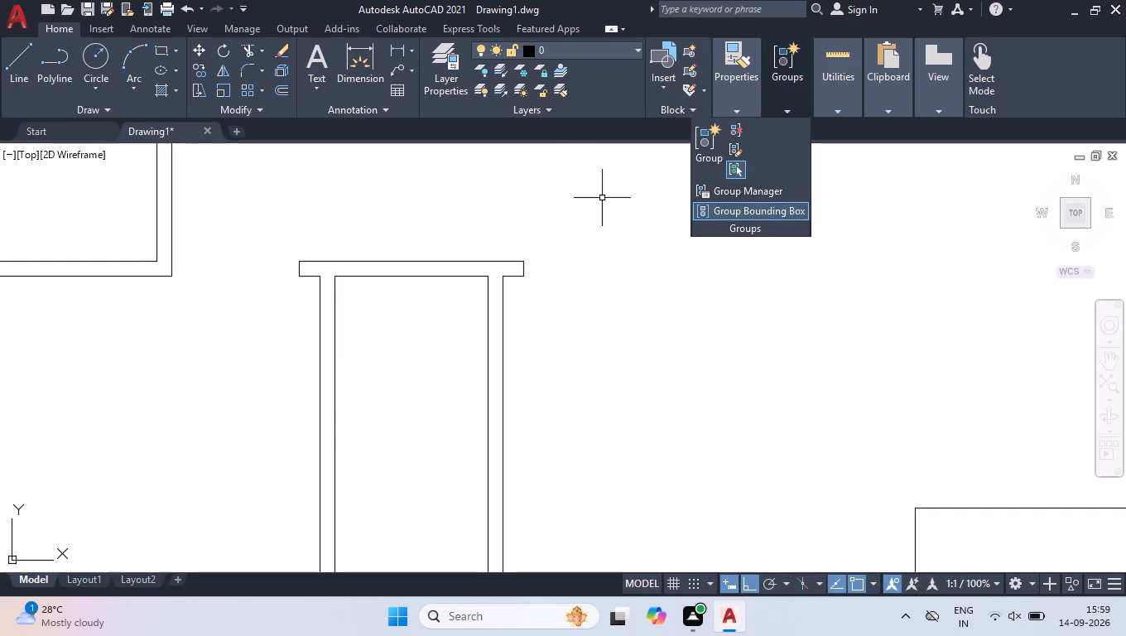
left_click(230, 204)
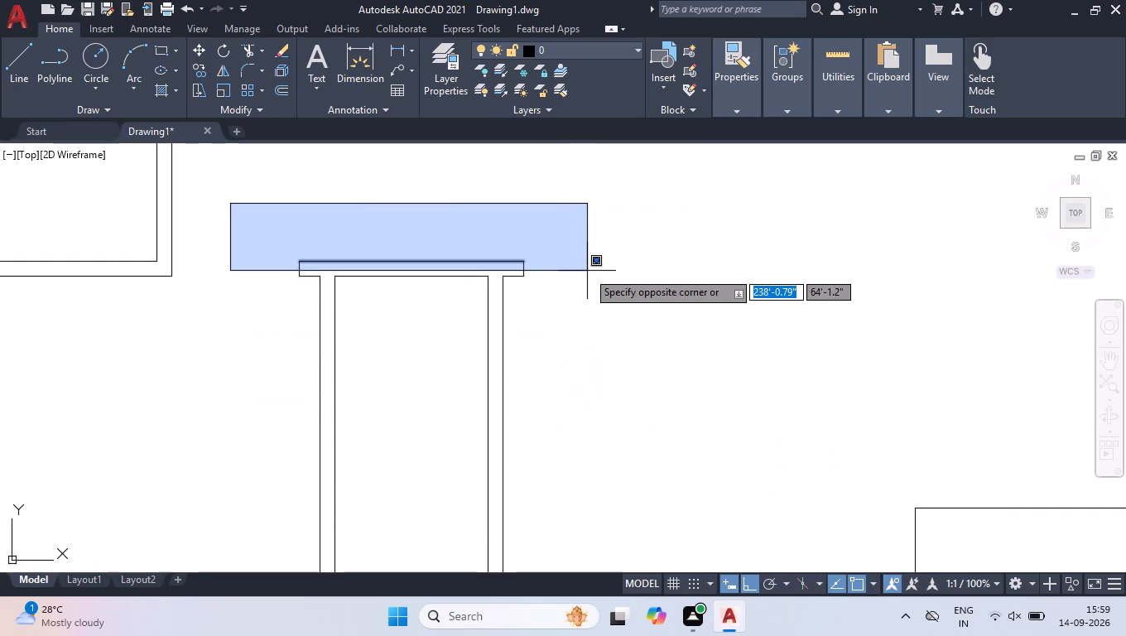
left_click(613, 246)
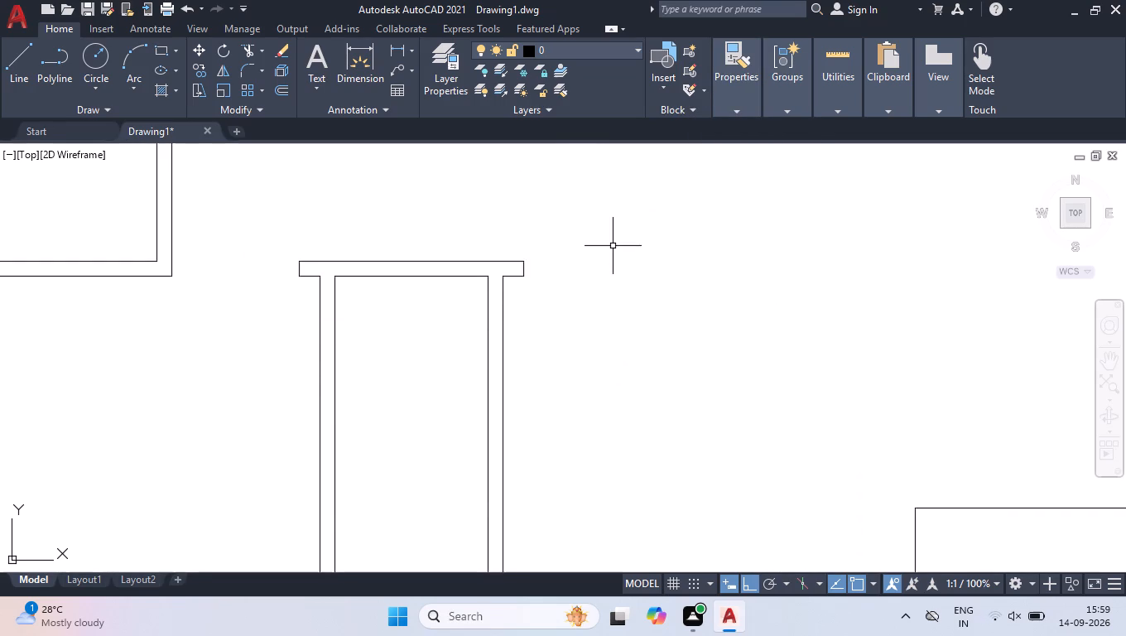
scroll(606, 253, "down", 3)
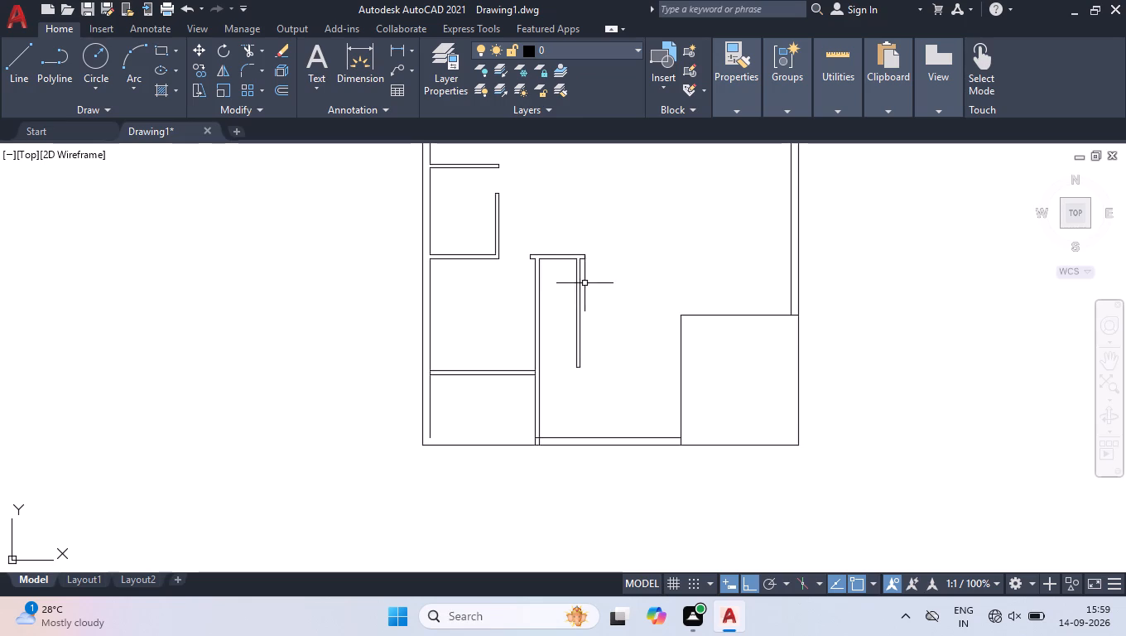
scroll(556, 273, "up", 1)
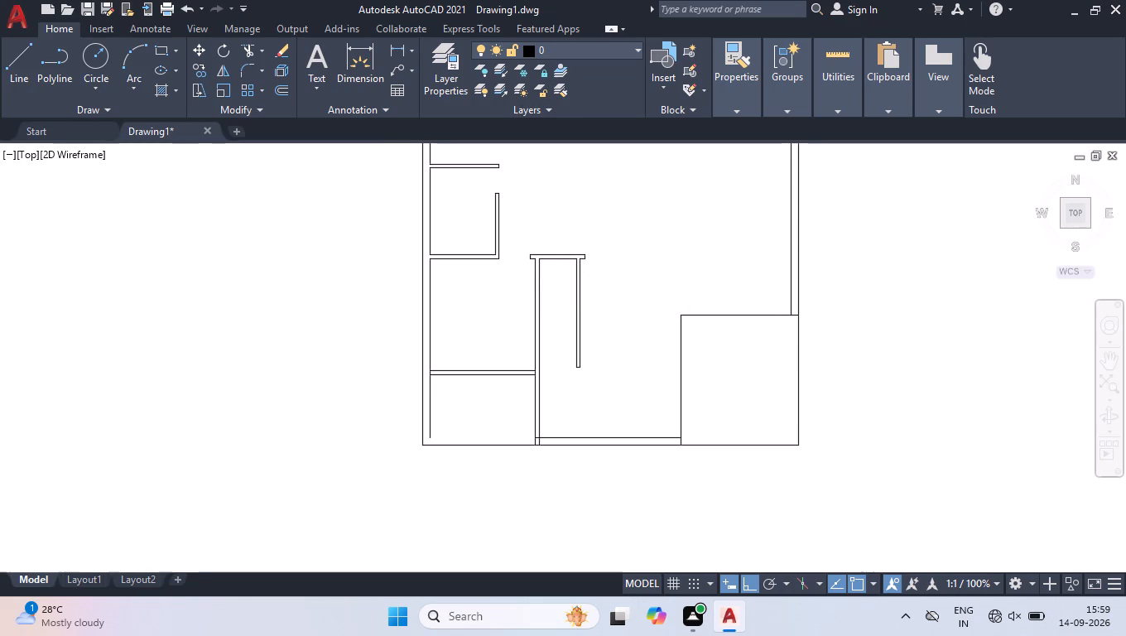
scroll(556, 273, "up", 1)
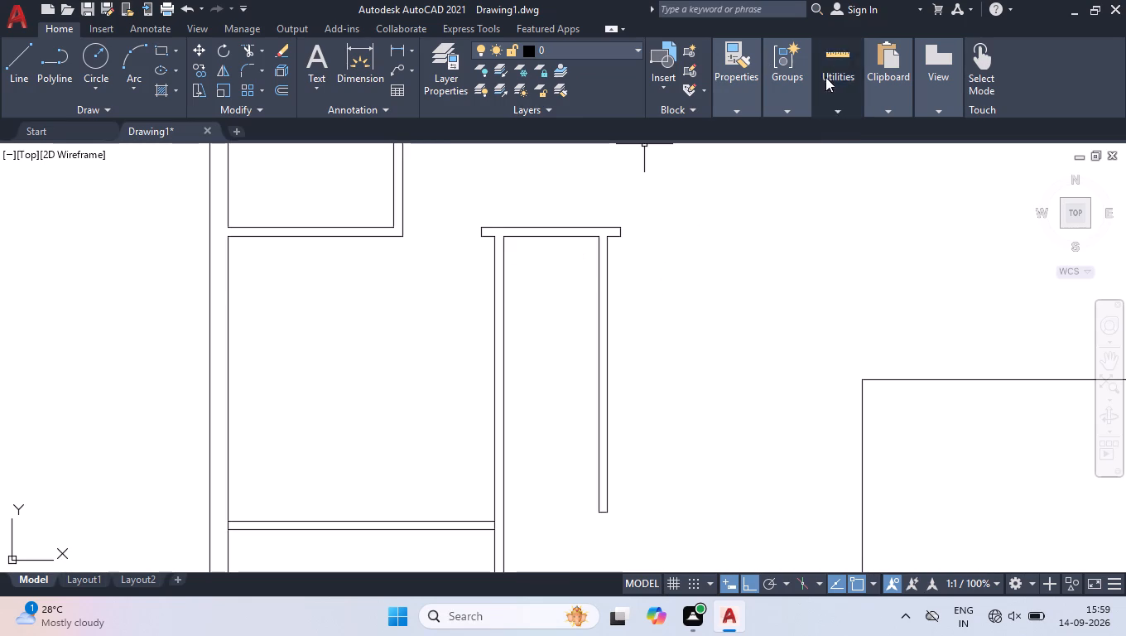
Measure the clear width and height of the room between the left outer wall and the long vertical double wall.
left_click(813, 128)
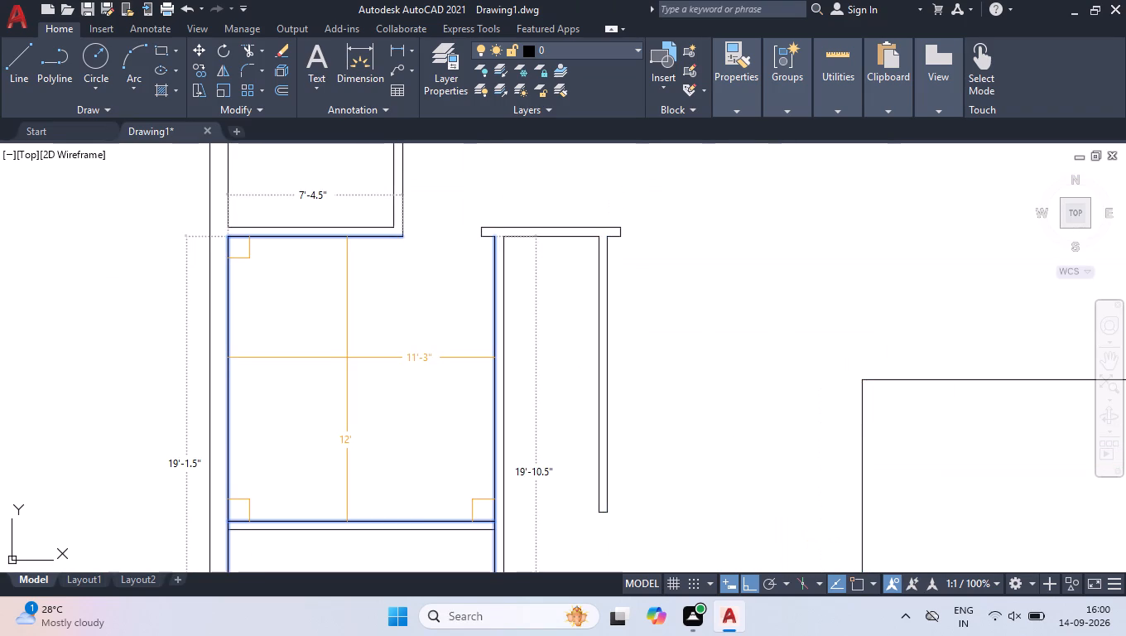
key("Return")
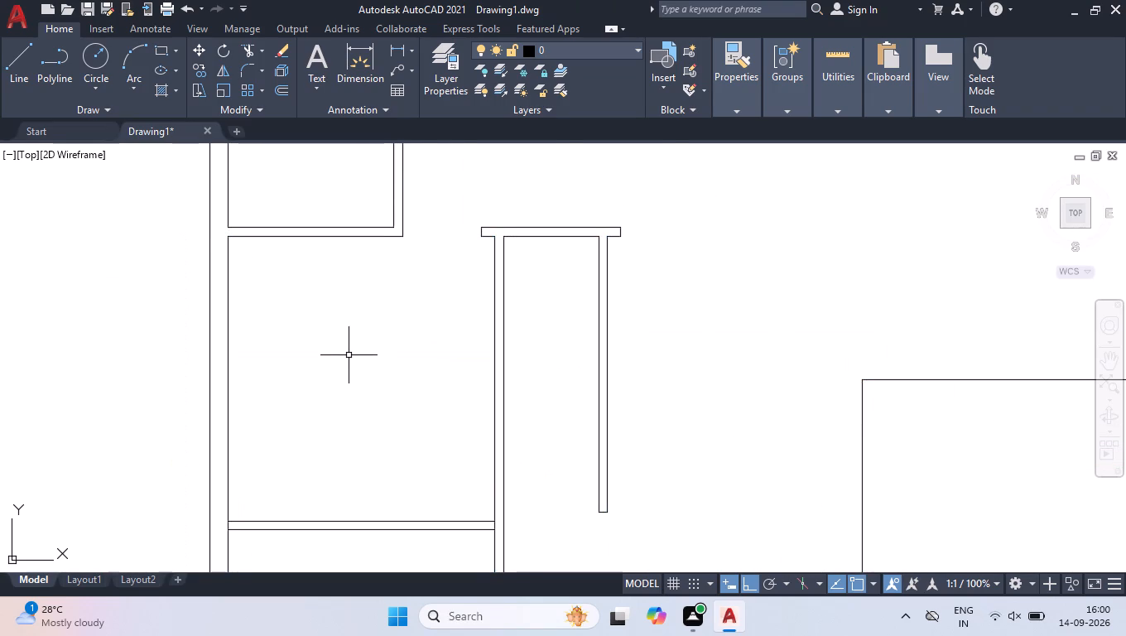
Delete the lower line of the horizontal partition that closes the bottom of the measured room.
scroll(358, 353, "down", 3)
scroll(344, 402, "up", 4)
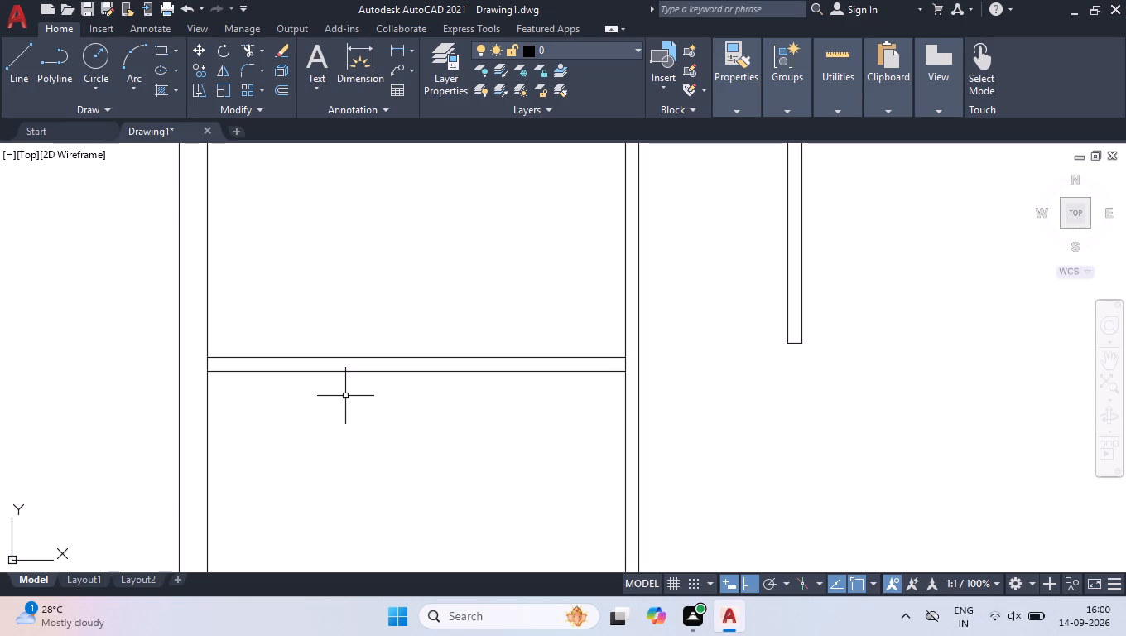
scroll(492, 327, "down", 2)
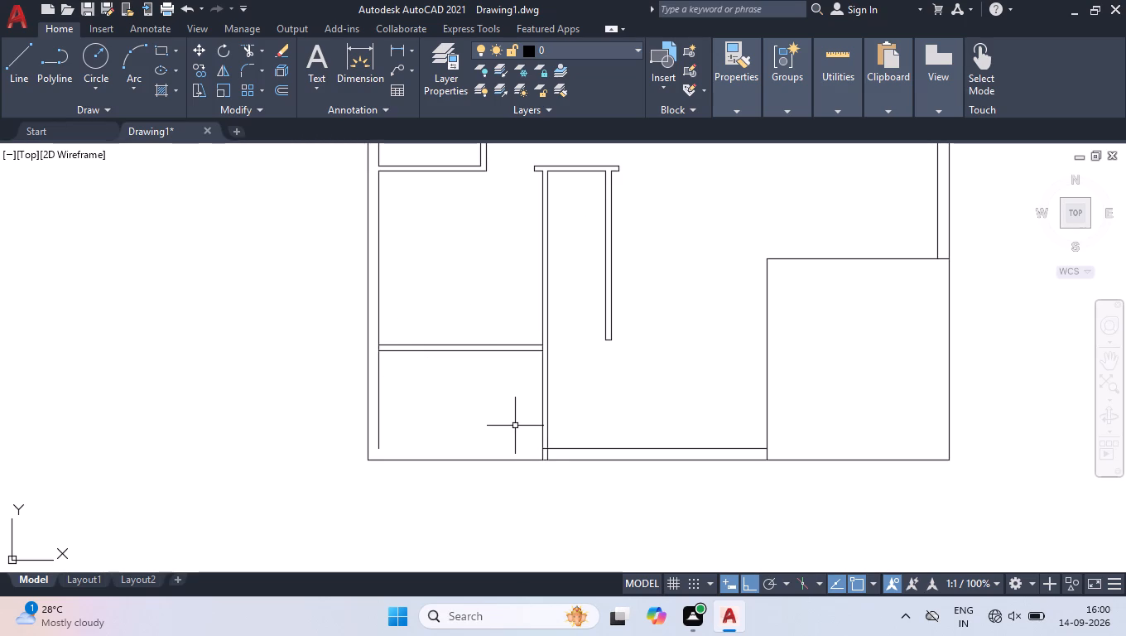
left_click(471, 350)
key("Delete")
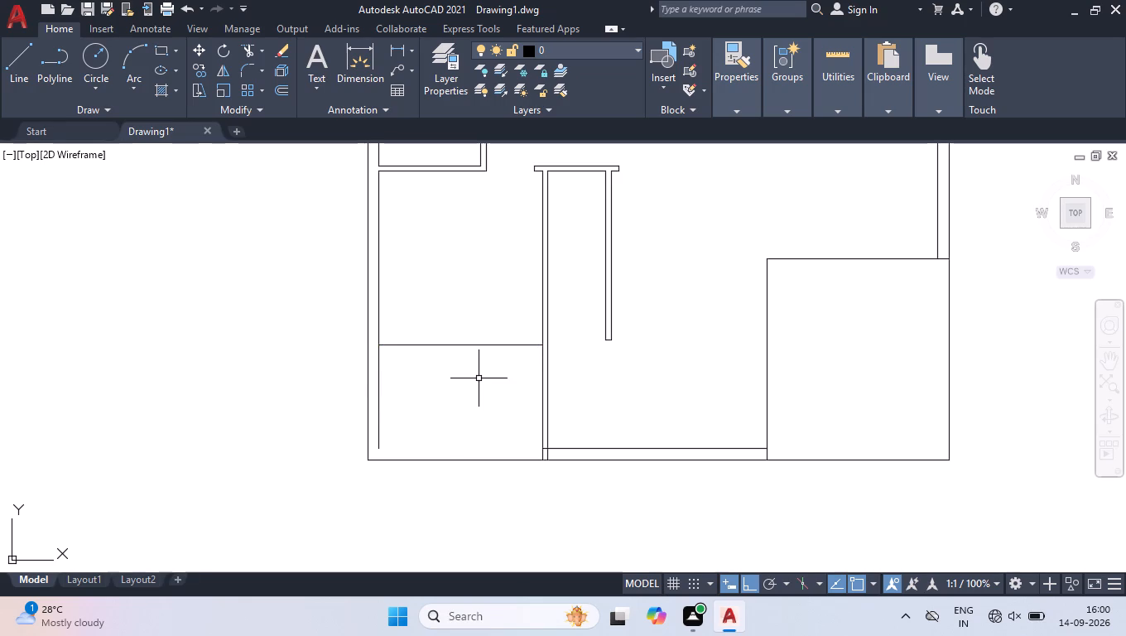
Offset the partition's remaining horizontal line 9" downward.
type("off")
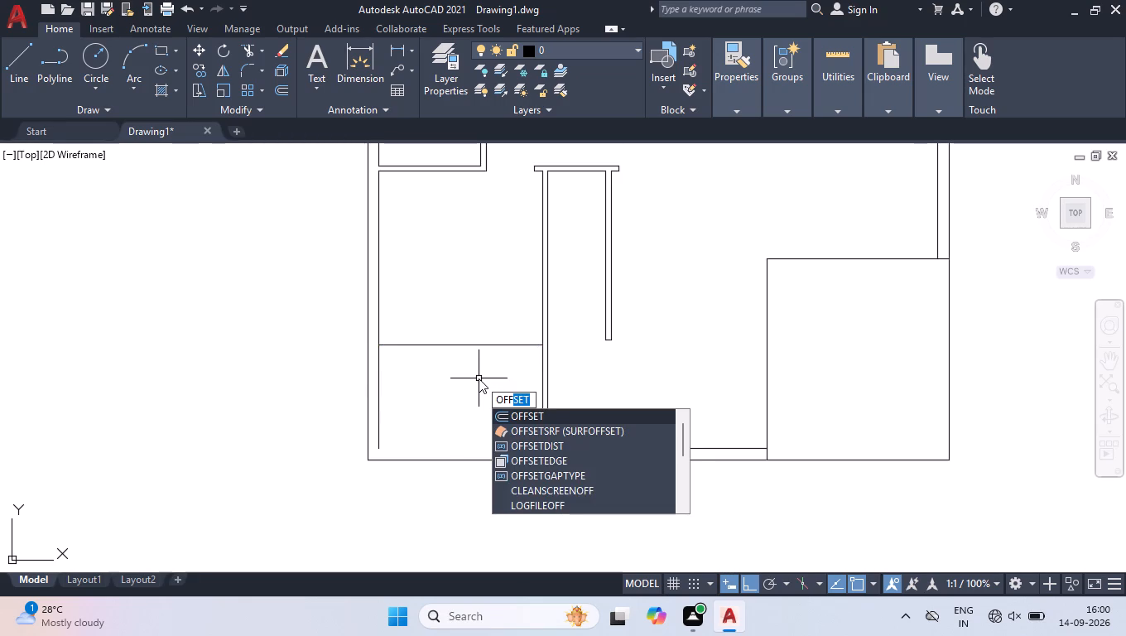
key("Return")
key("9")
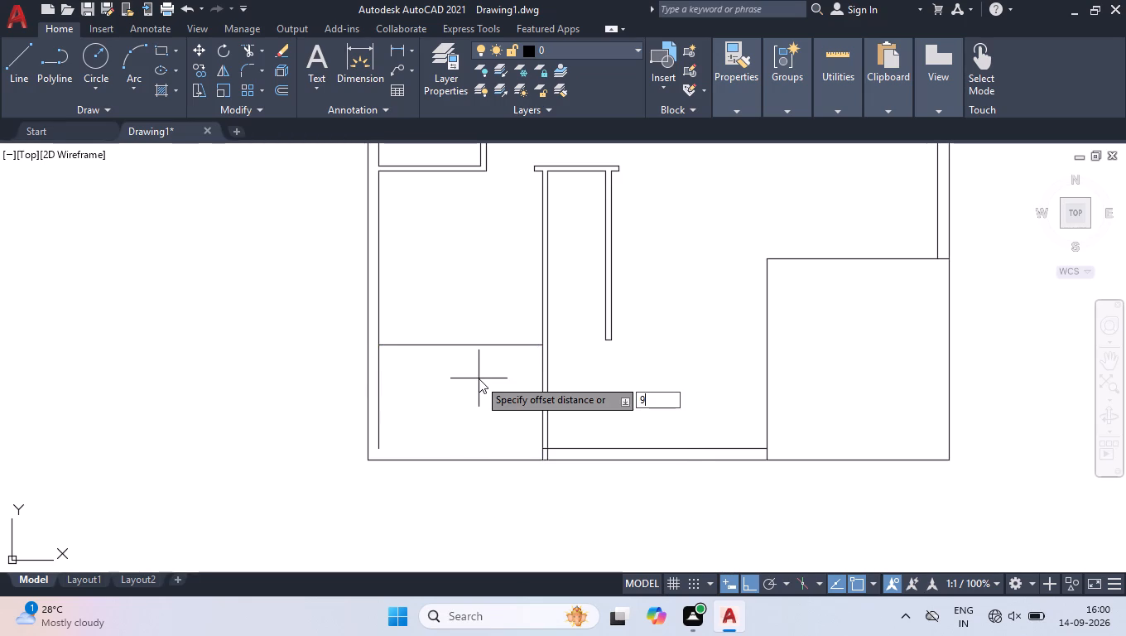
key("Return")
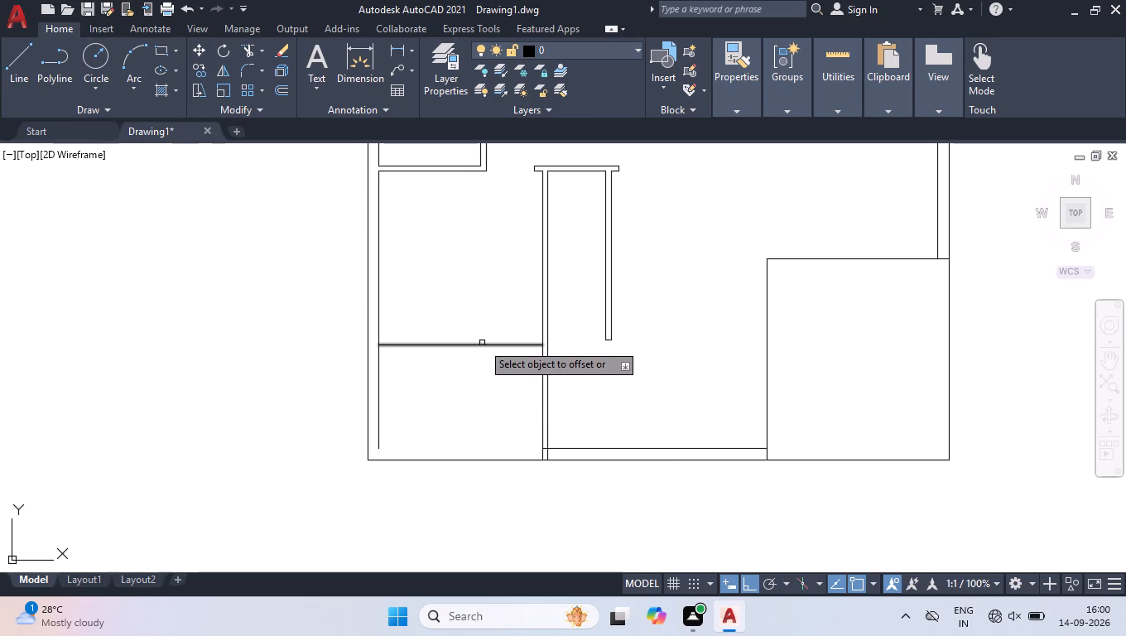
left_click(482, 343)
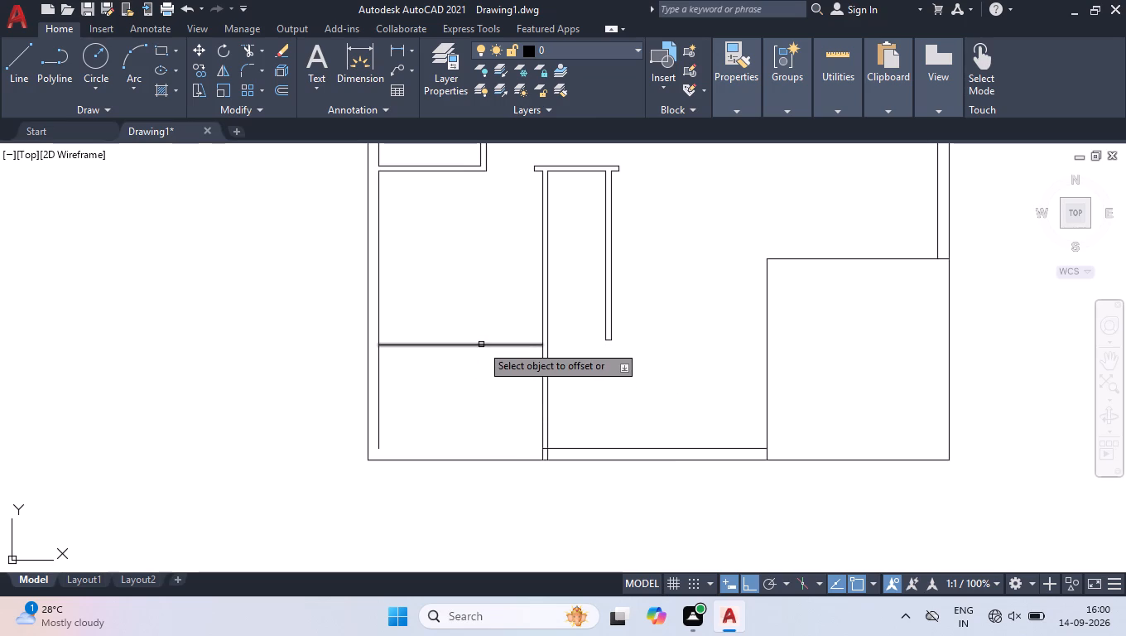
left_click(481, 344)
left_click(467, 393)
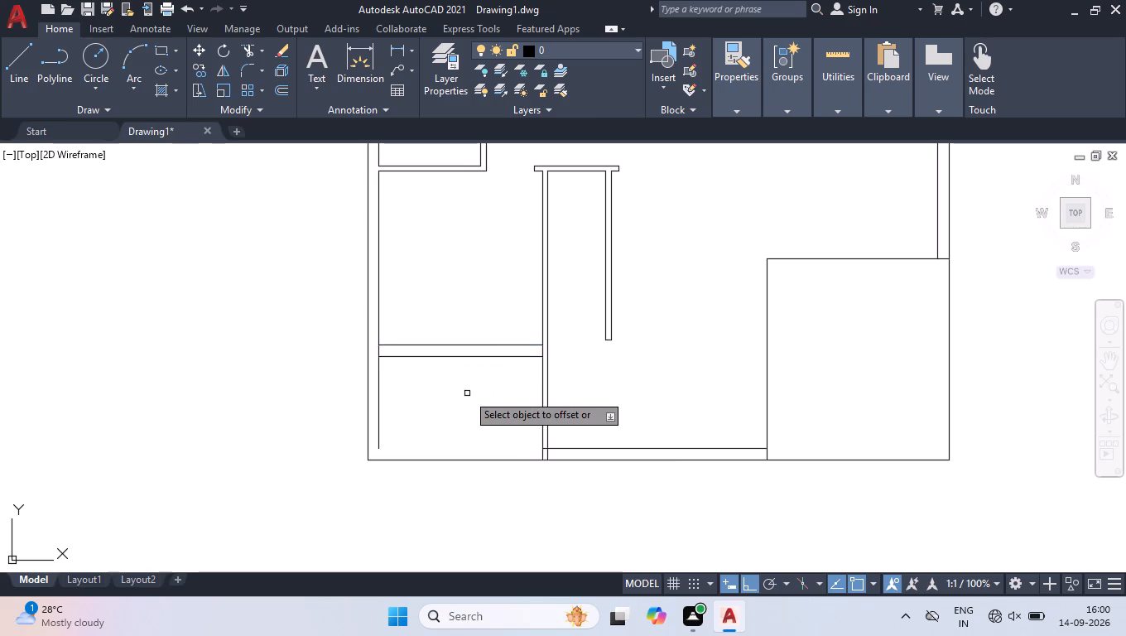
key("Return")
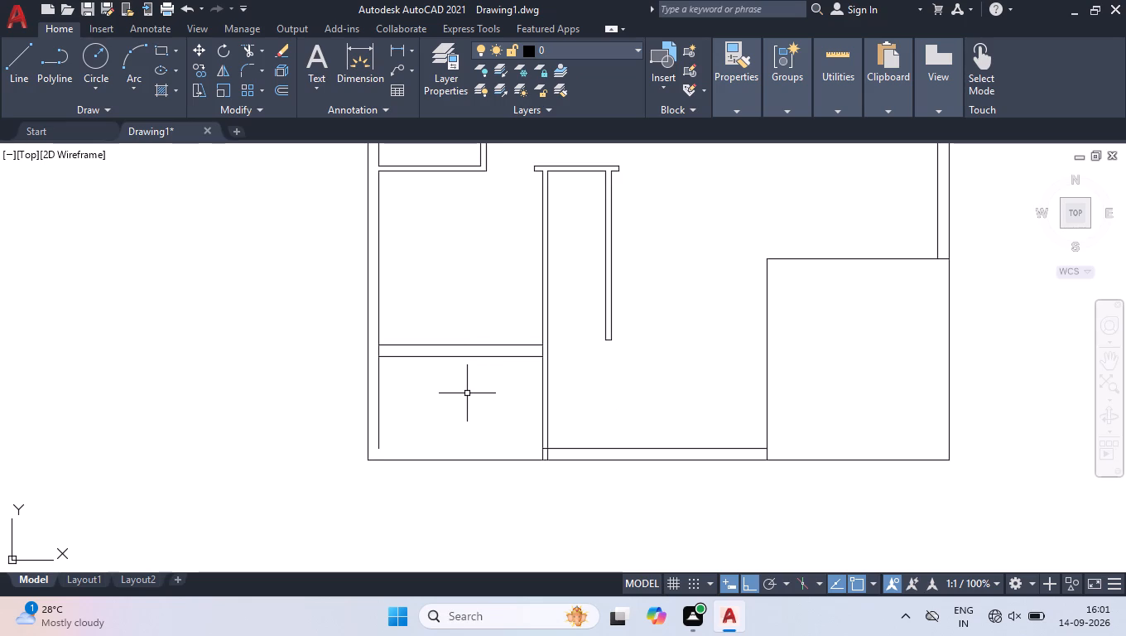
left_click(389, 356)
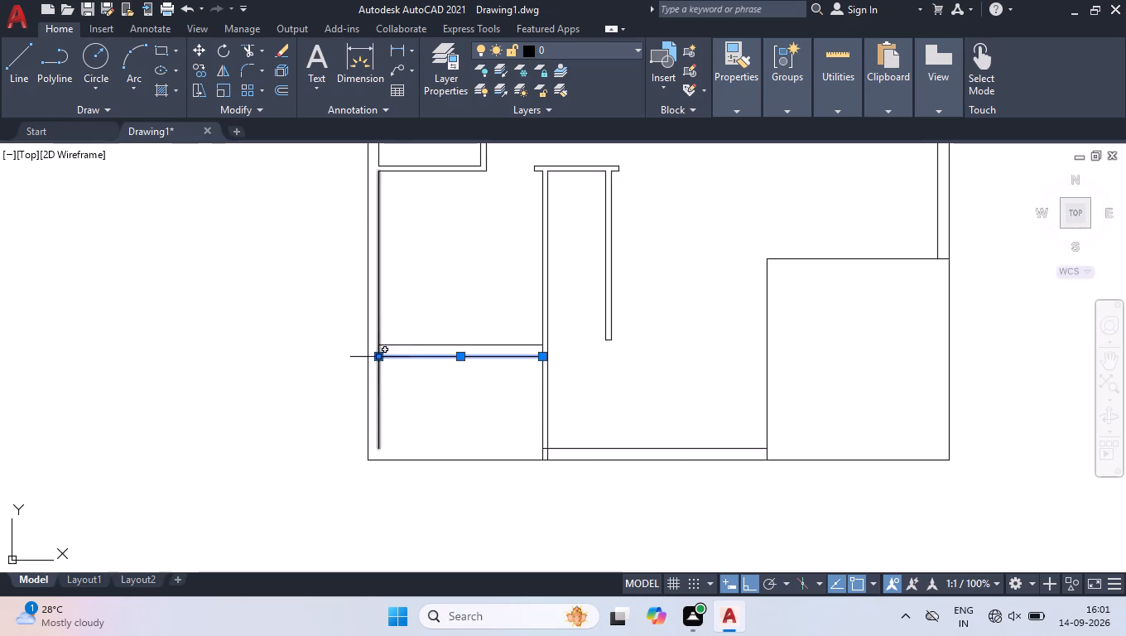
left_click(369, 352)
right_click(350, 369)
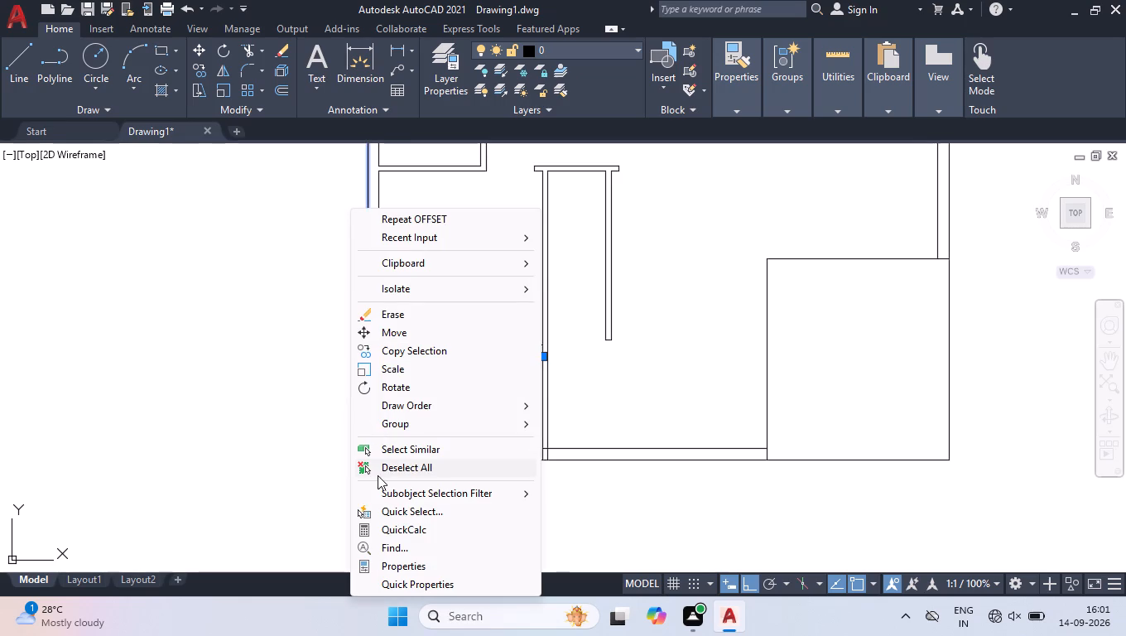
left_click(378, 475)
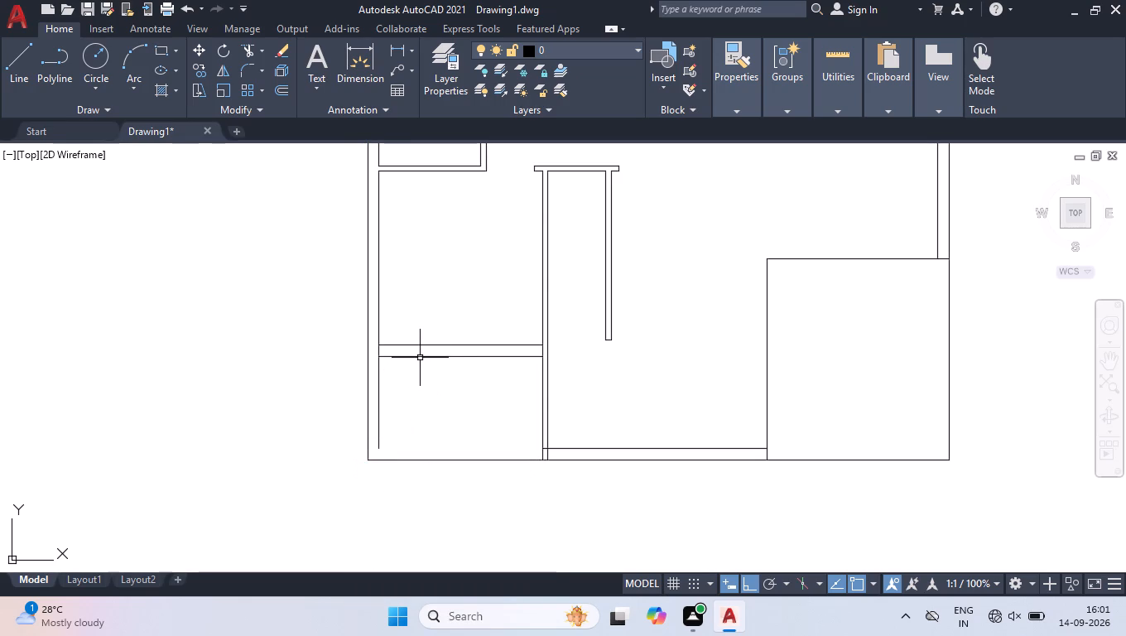
Stretch the offset line's left end to the outer line of the left outer wall, making it 12' long.
left_click(420, 357)
scroll(420, 357, "up", 2)
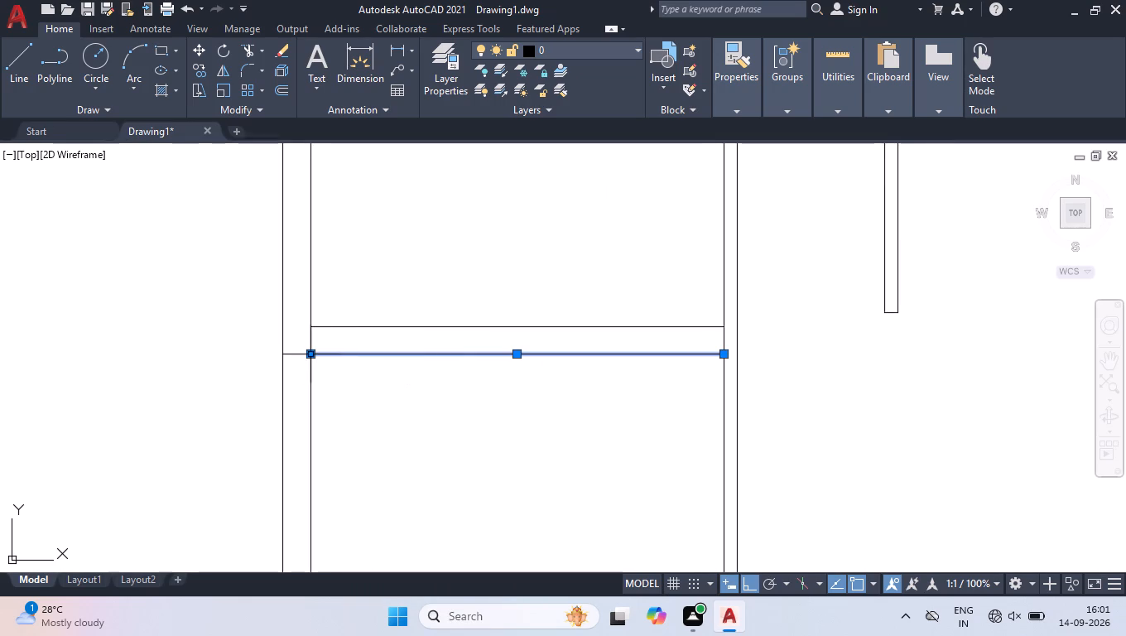
left_click(311, 356)
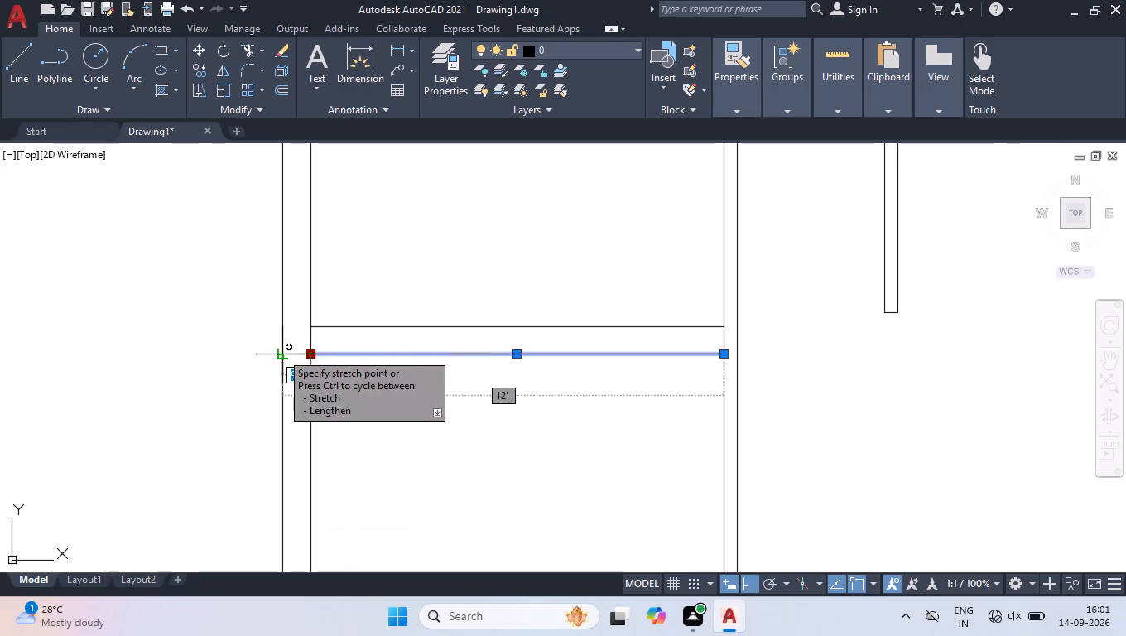
left_click(281, 352)
Stretch the same line's right end 15'-6" across the double wall to the left side of the lower-right block.
scroll(281, 352, "down", 1)
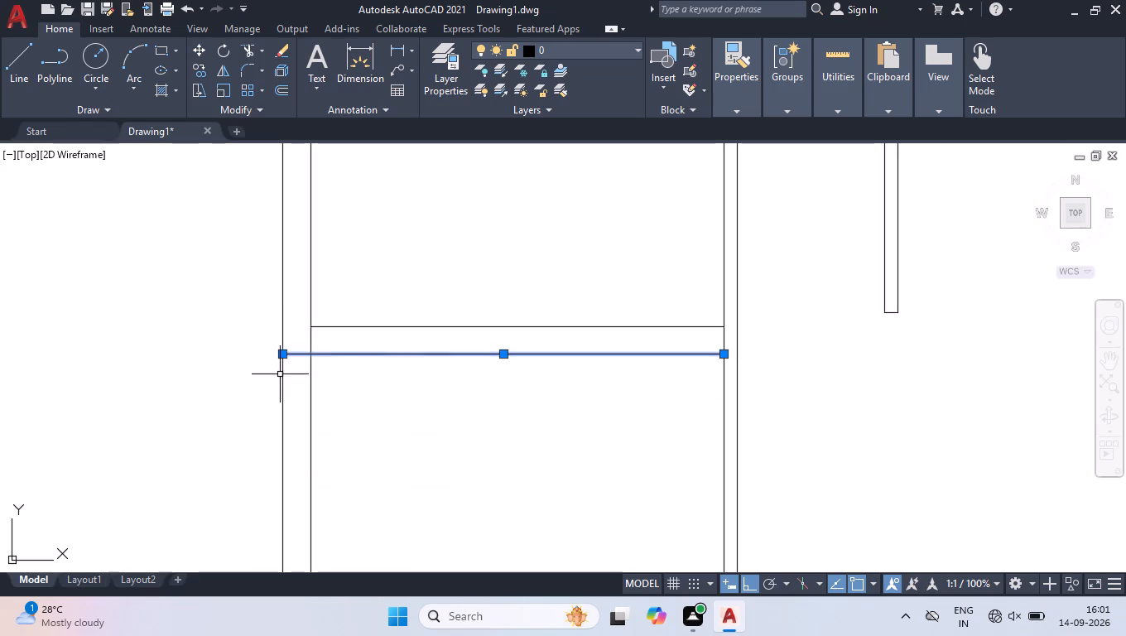
scroll(280, 372, "down", 3)
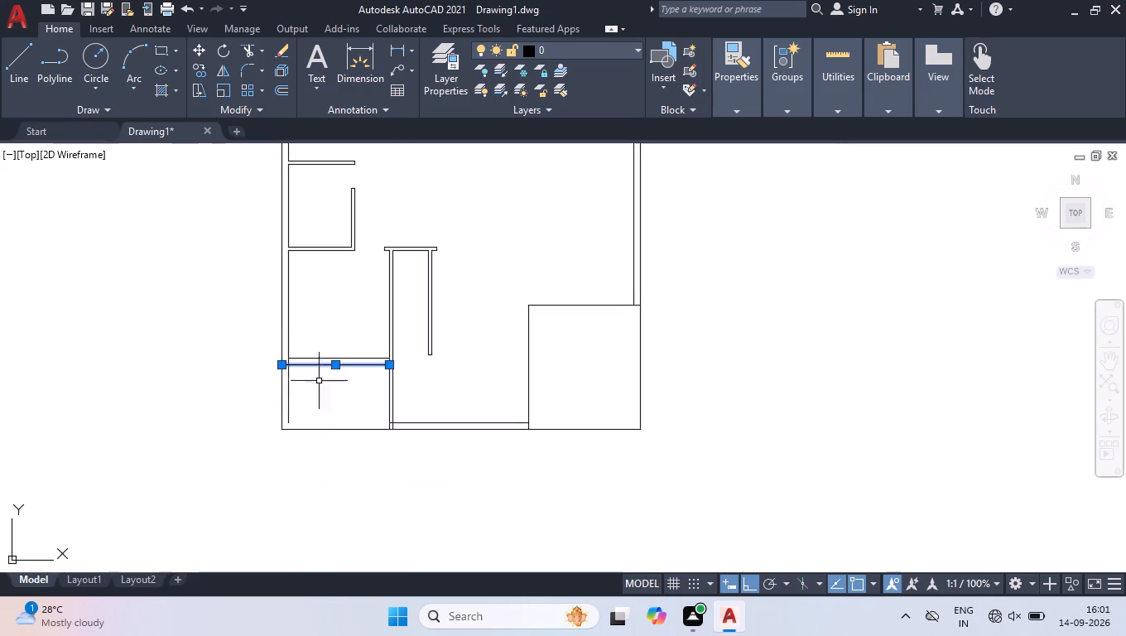
left_click(392, 365)
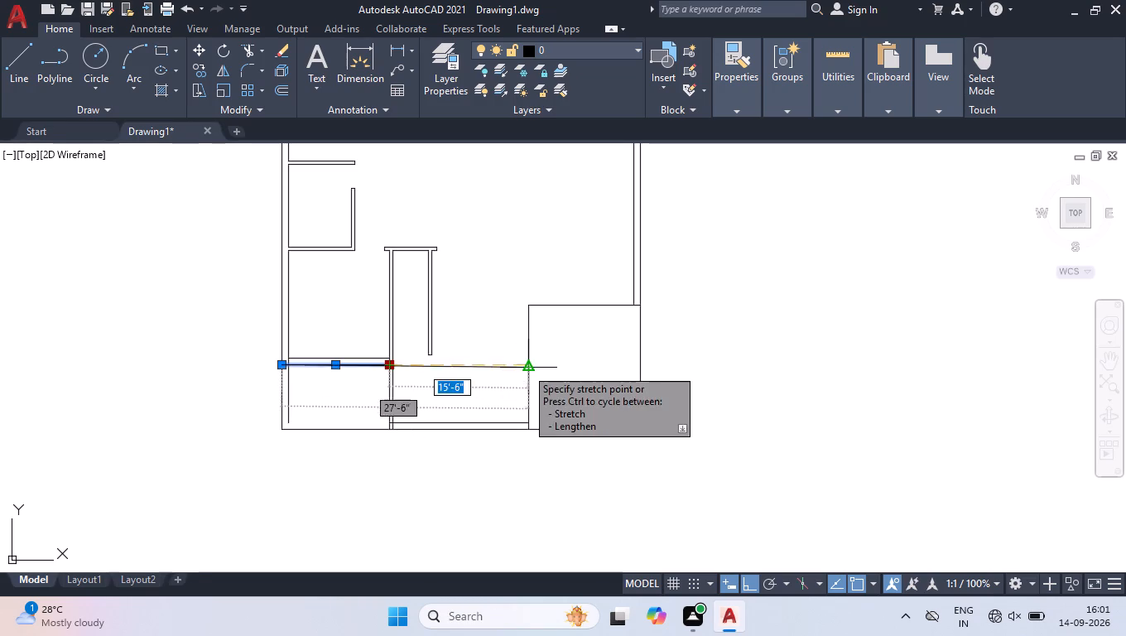
scroll(527, 340, "up", 2)
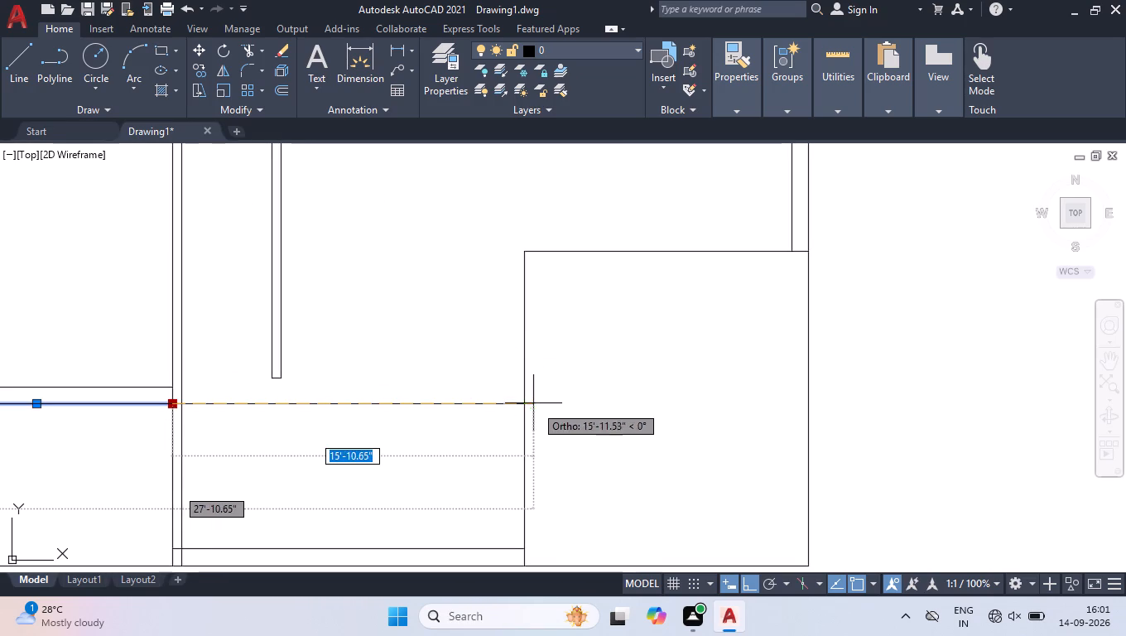
left_click(527, 402)
right_click(421, 309)
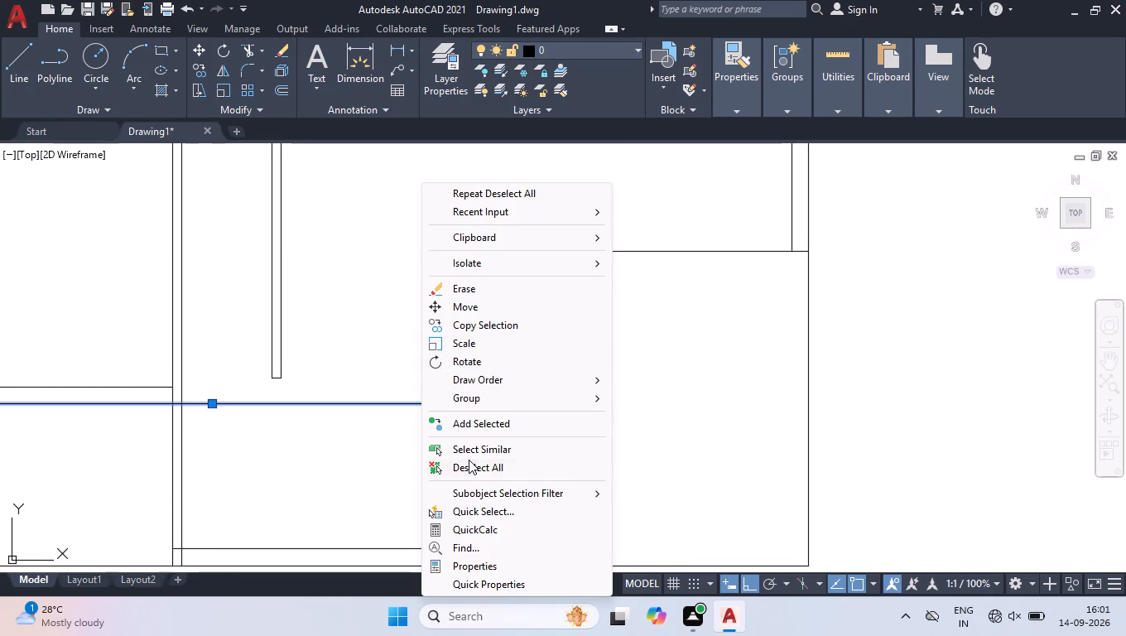
left_click(469, 464)
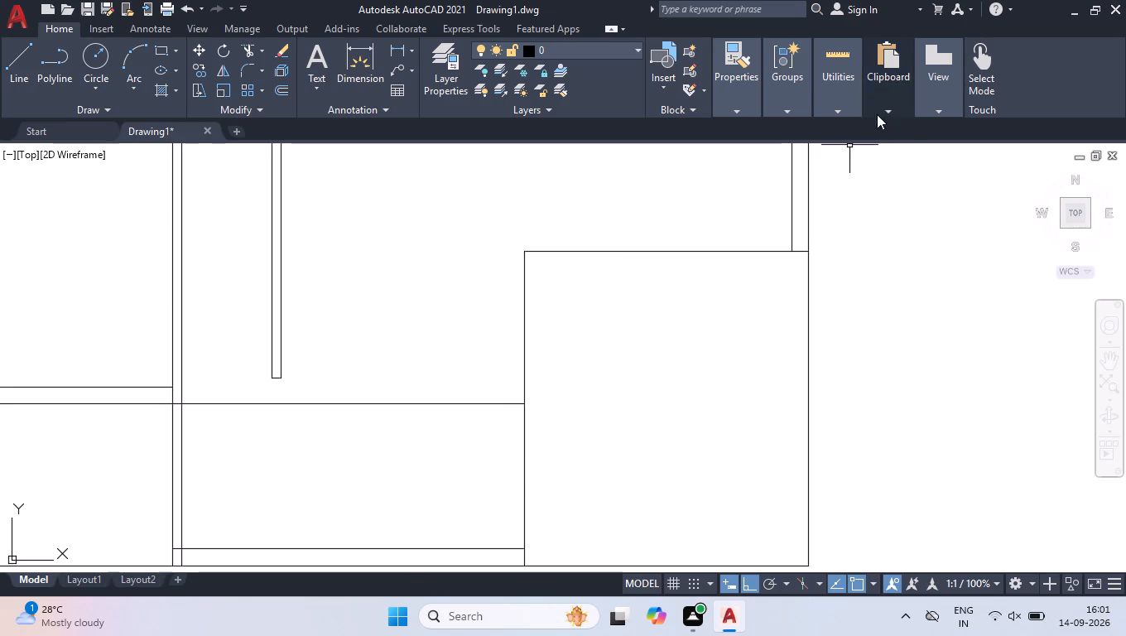
Measure the clear distance between the short vertical partition and the left side of the lower-right block.
left_click(819, 131)
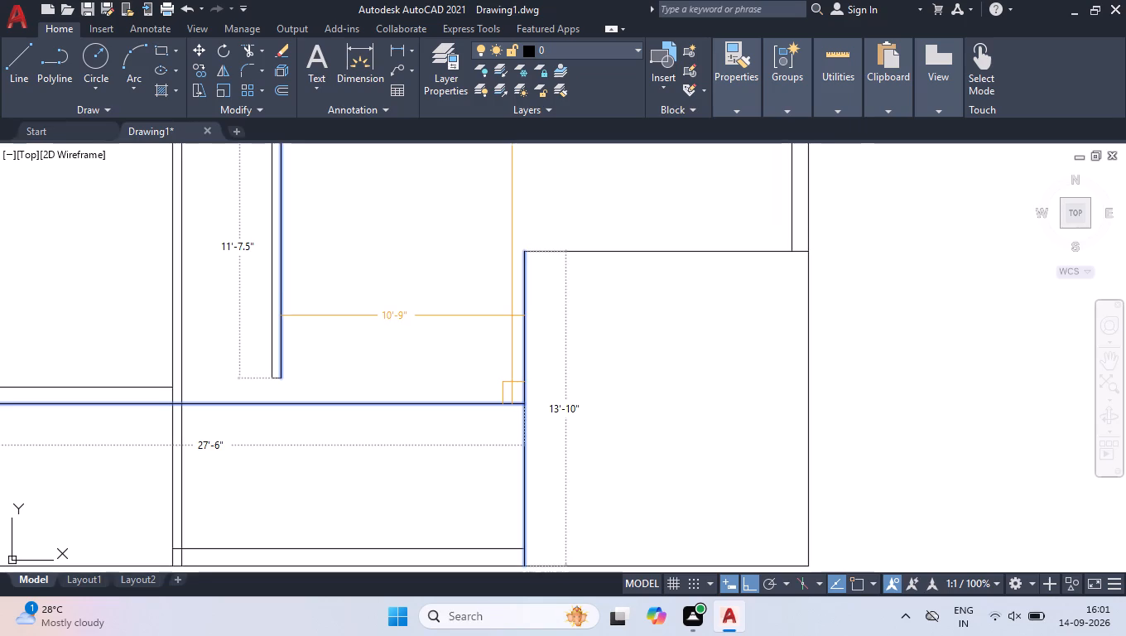
key("Return")
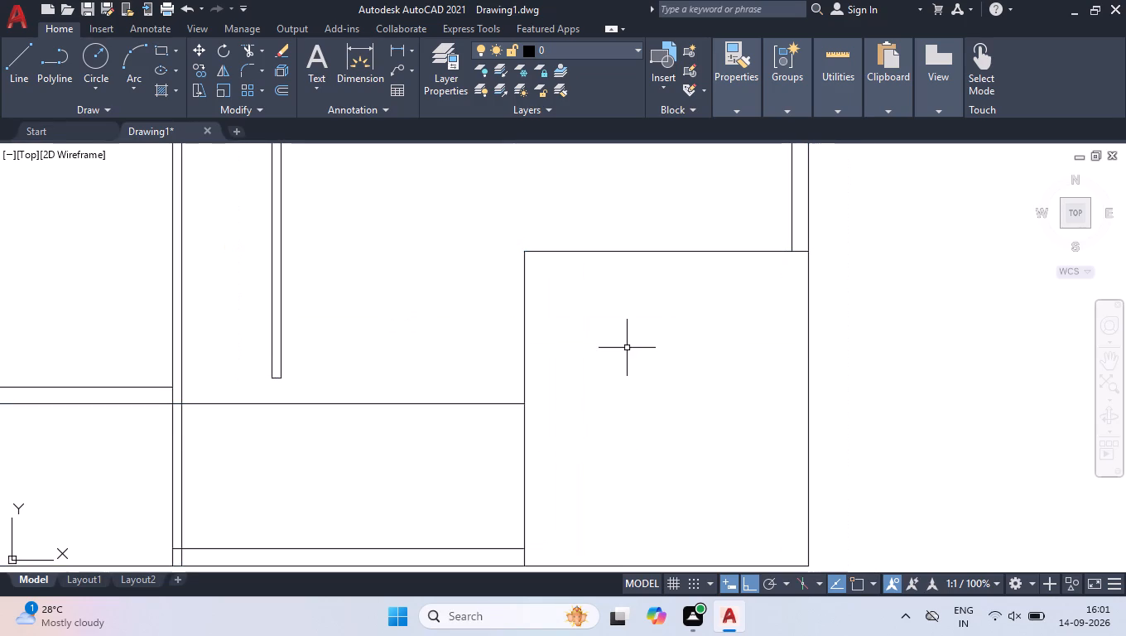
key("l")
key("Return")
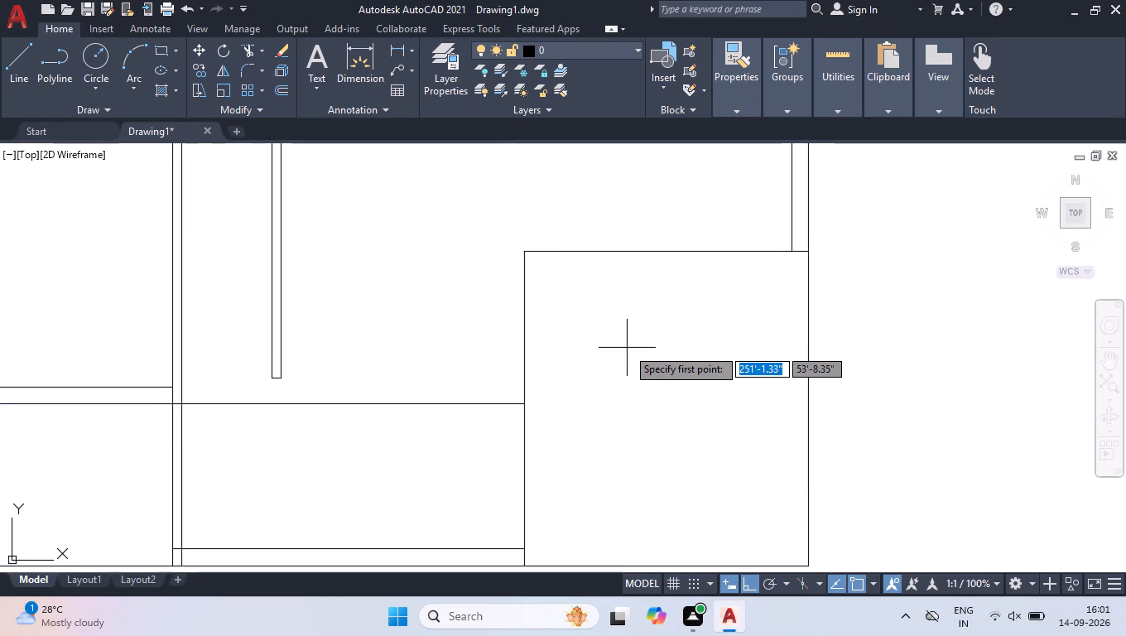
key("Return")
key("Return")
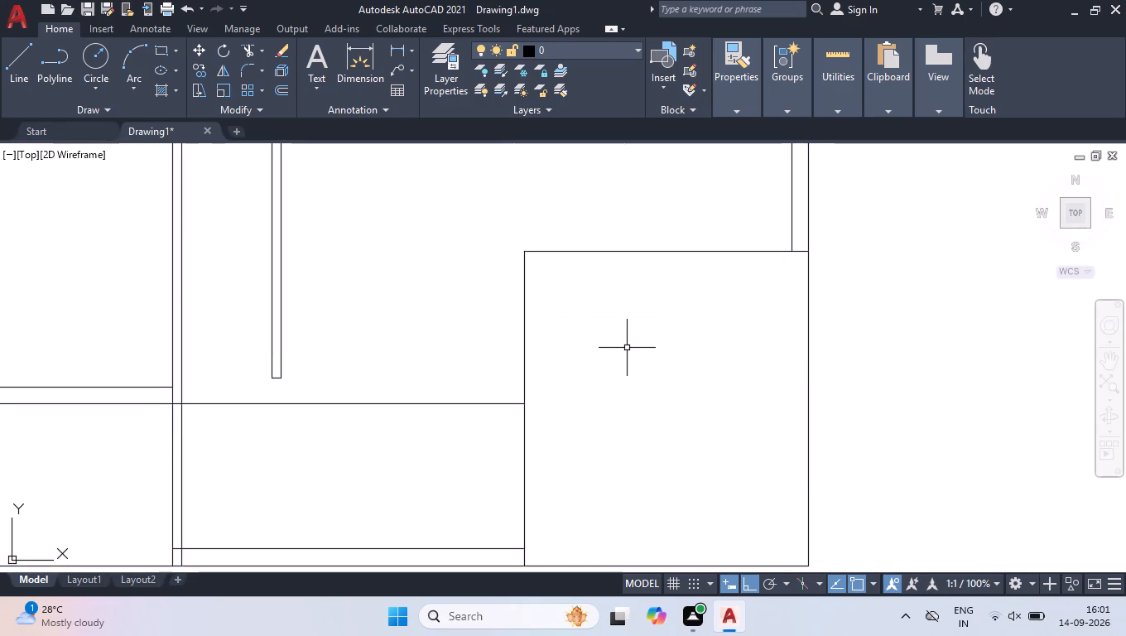
Stretch the lower horizontal wall line's right end 3" past the left side of the lower-right block.
left_click_drag(516, 359, 511, 367)
left_click(483, 426)
scroll(517, 397, "up", 2)
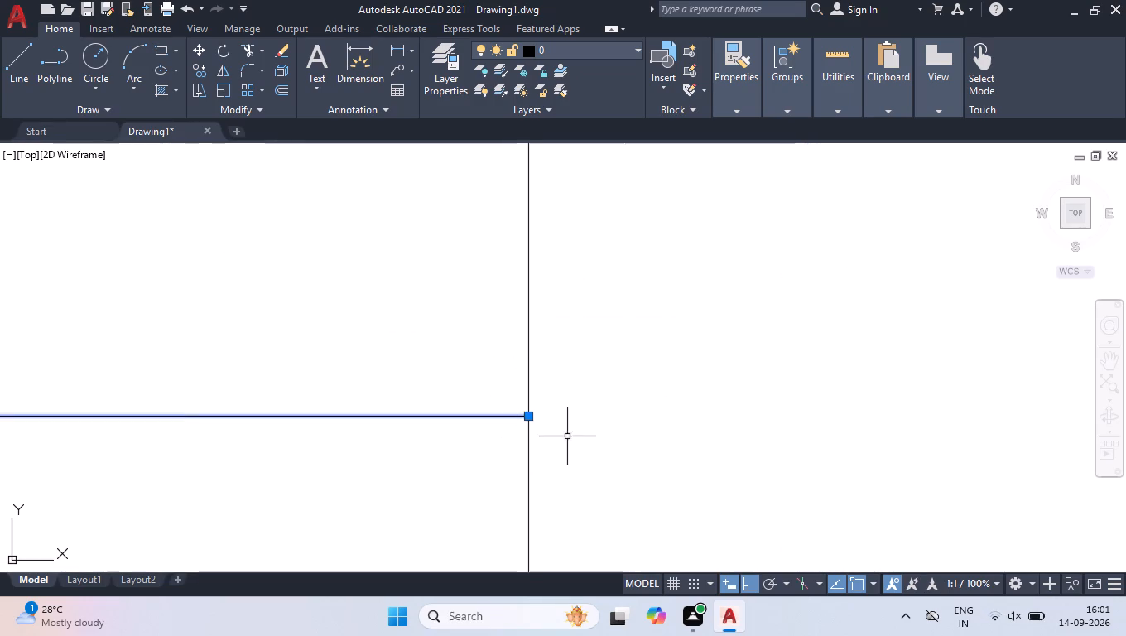
left_click(530, 415)
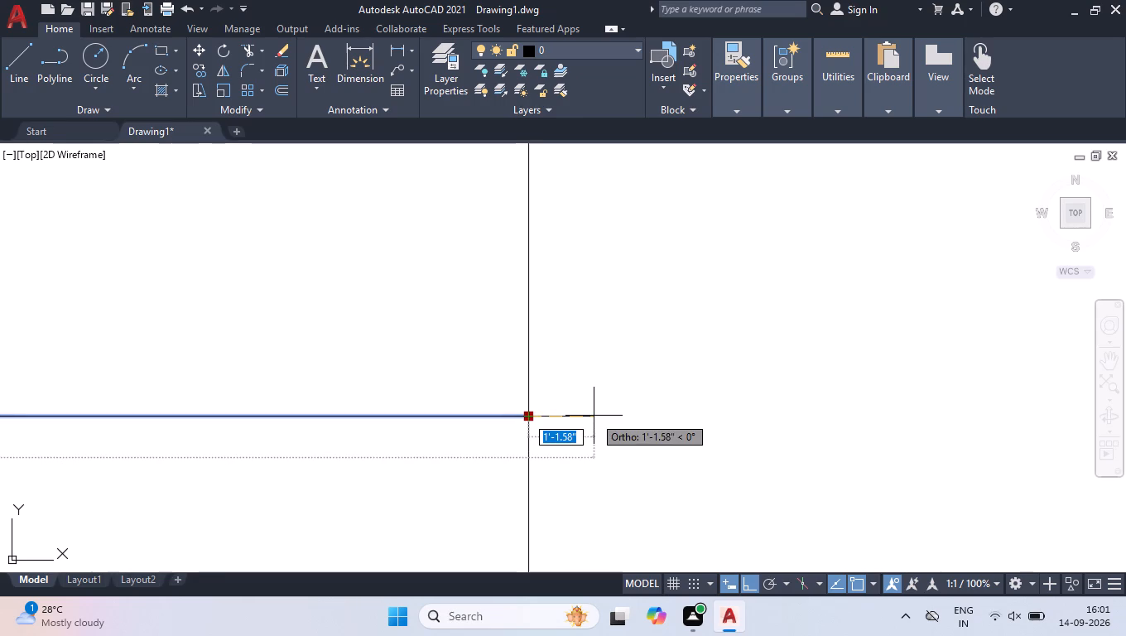
key("3")
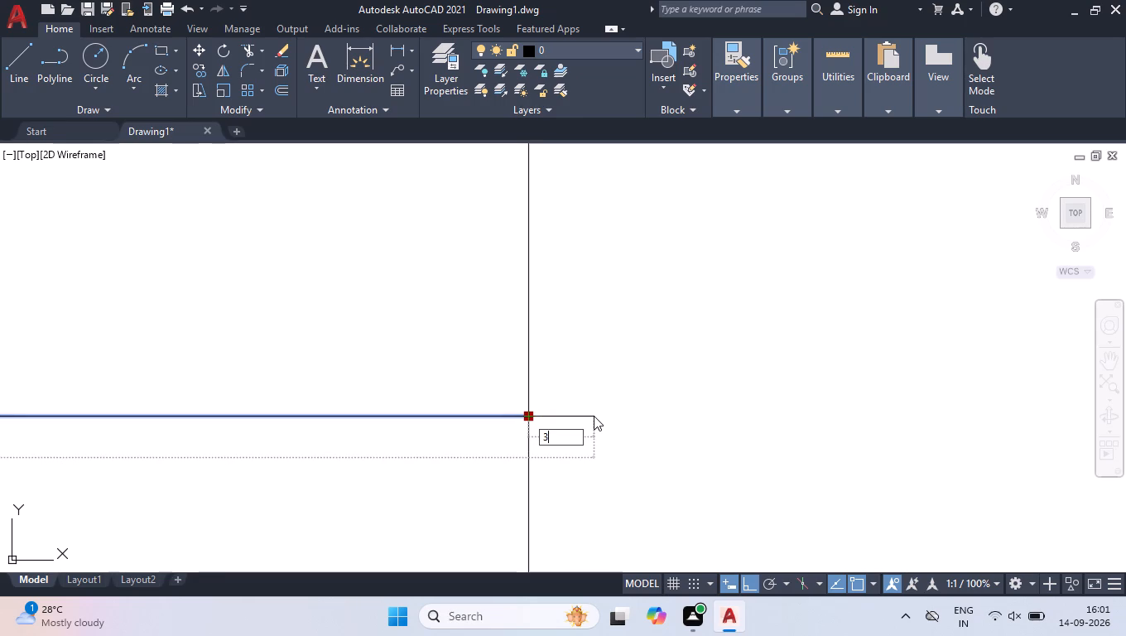
key("Return")
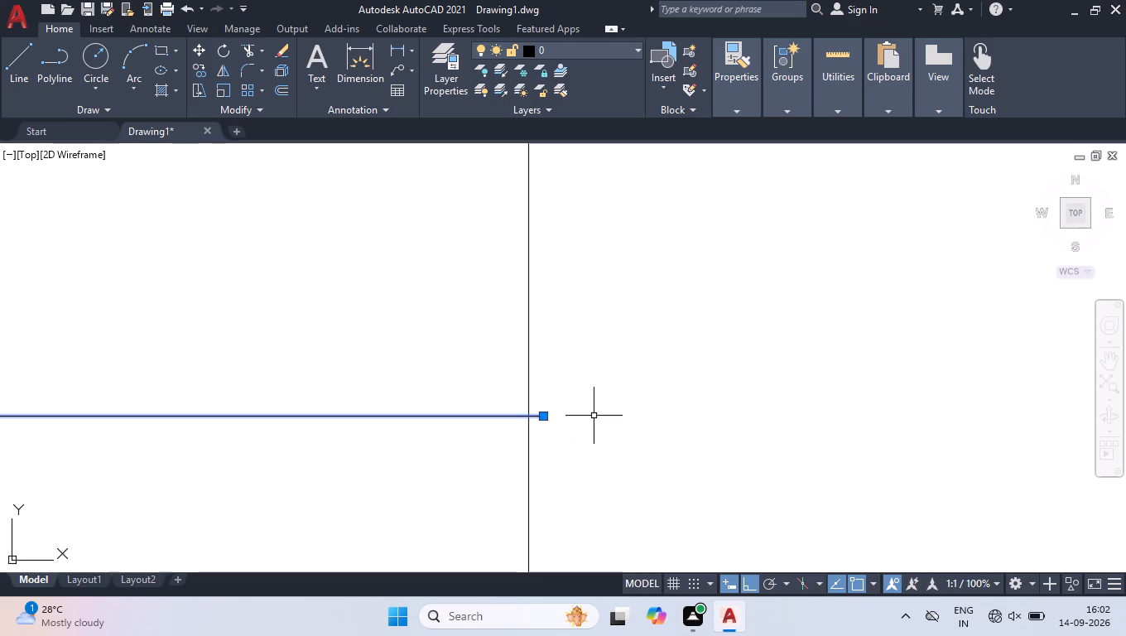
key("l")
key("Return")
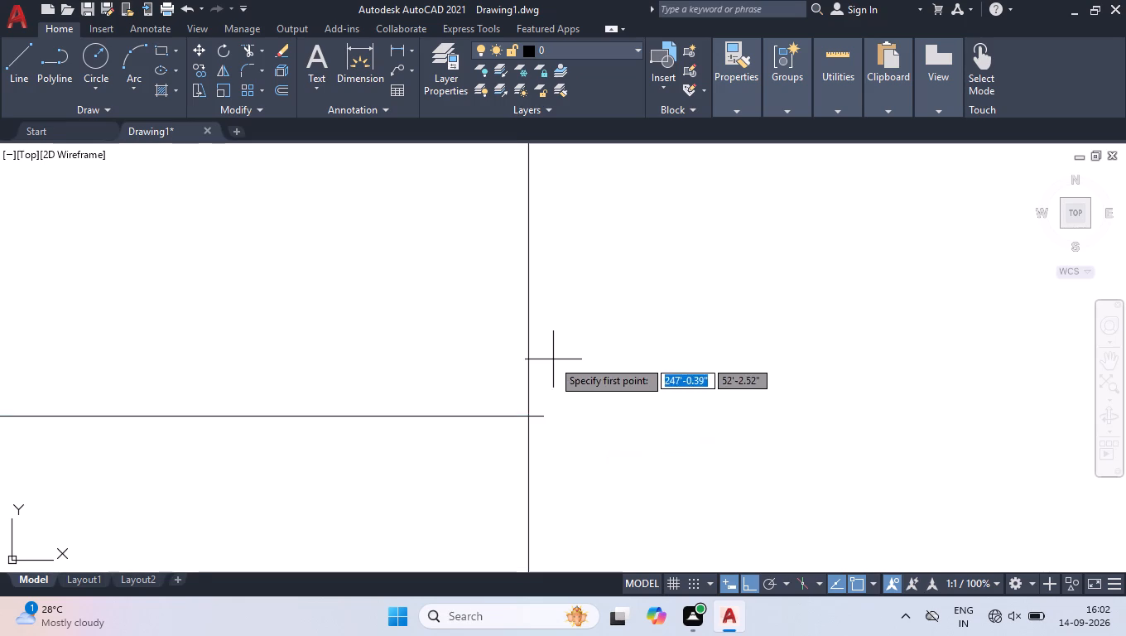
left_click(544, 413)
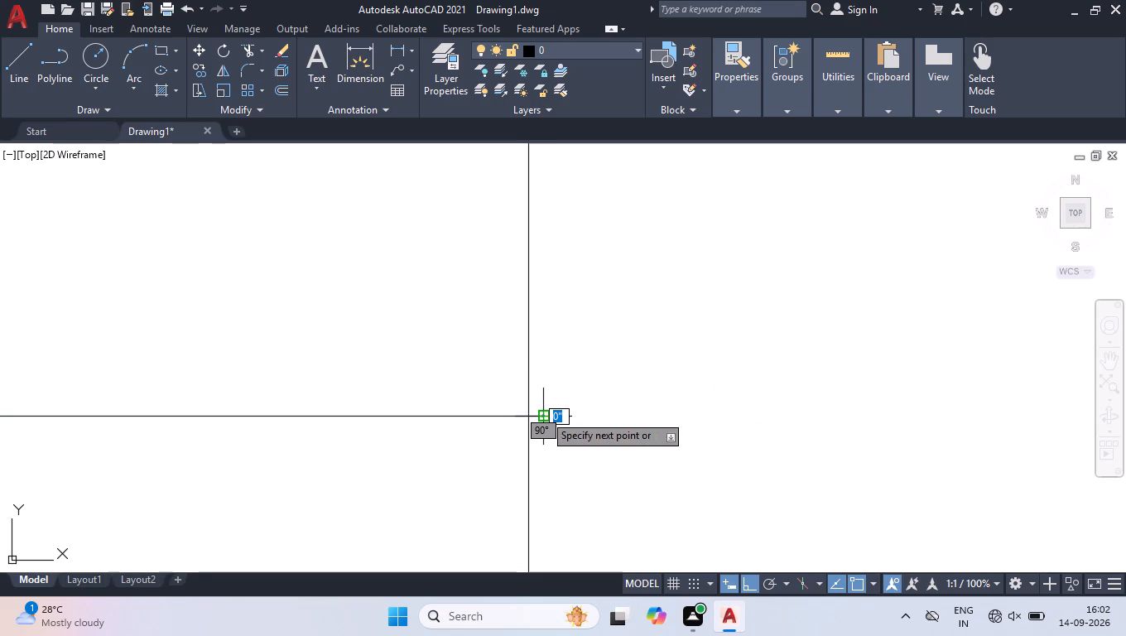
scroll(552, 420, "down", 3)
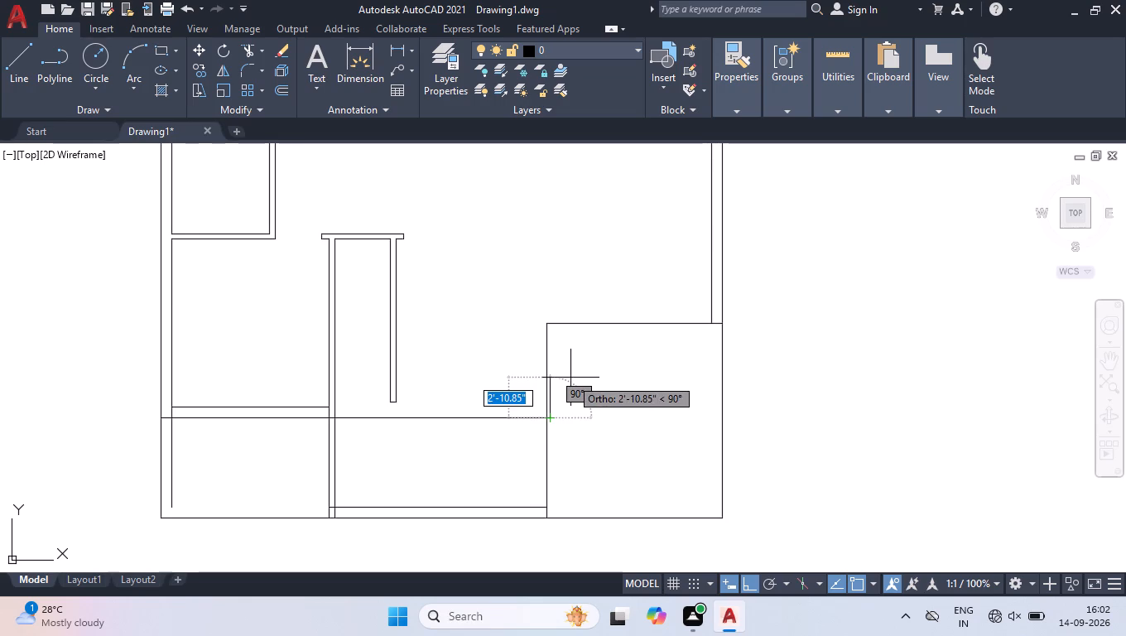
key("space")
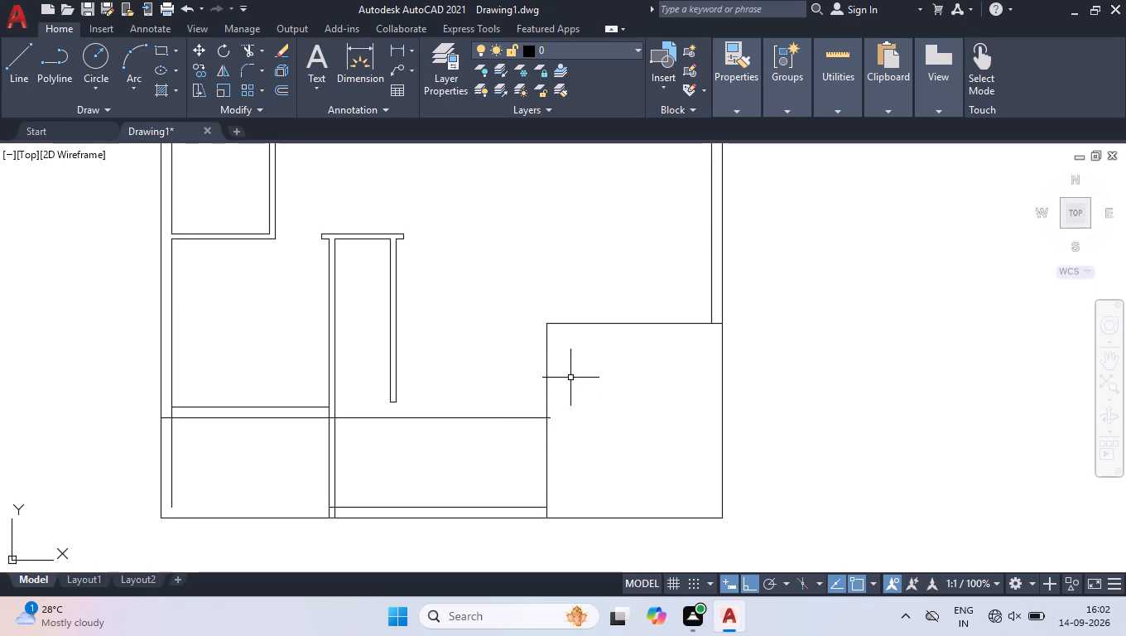
Stretch the upper horizontal wall line's right end across the plan until it aligns with the lower line's right end.
left_click(315, 407)
scroll(342, 384, "up", 2)
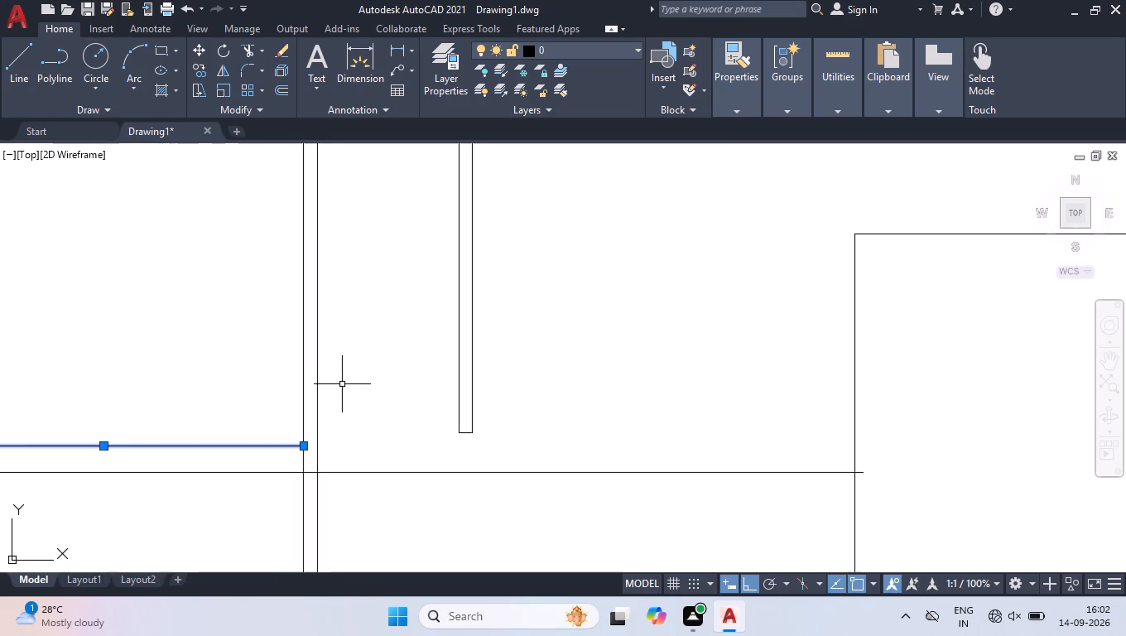
left_click(306, 447)
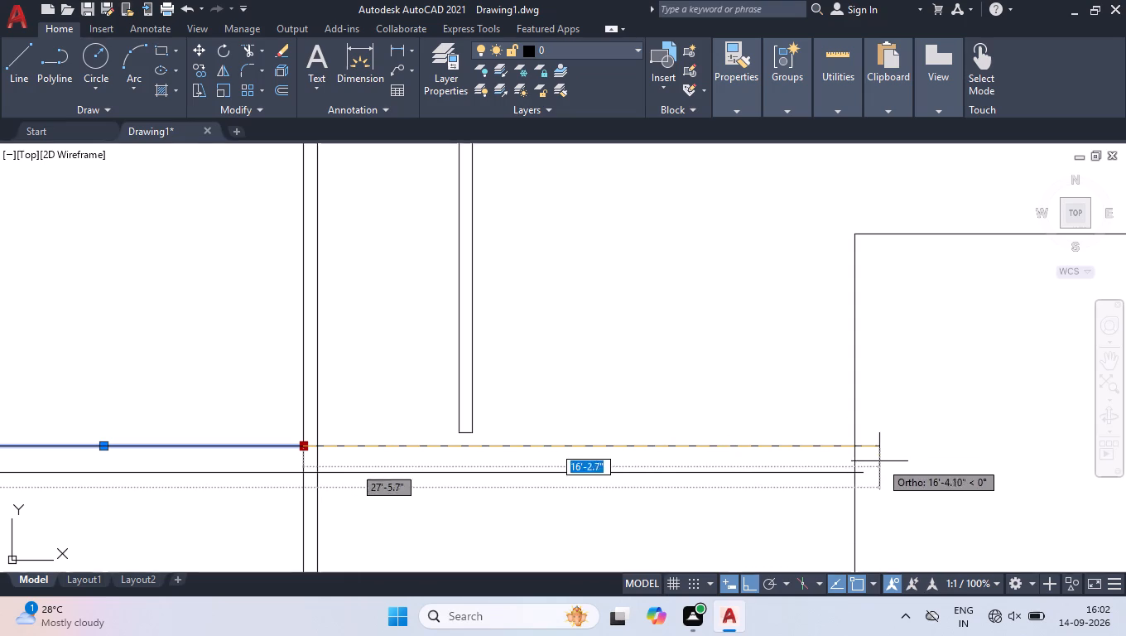
left_click(869, 417)
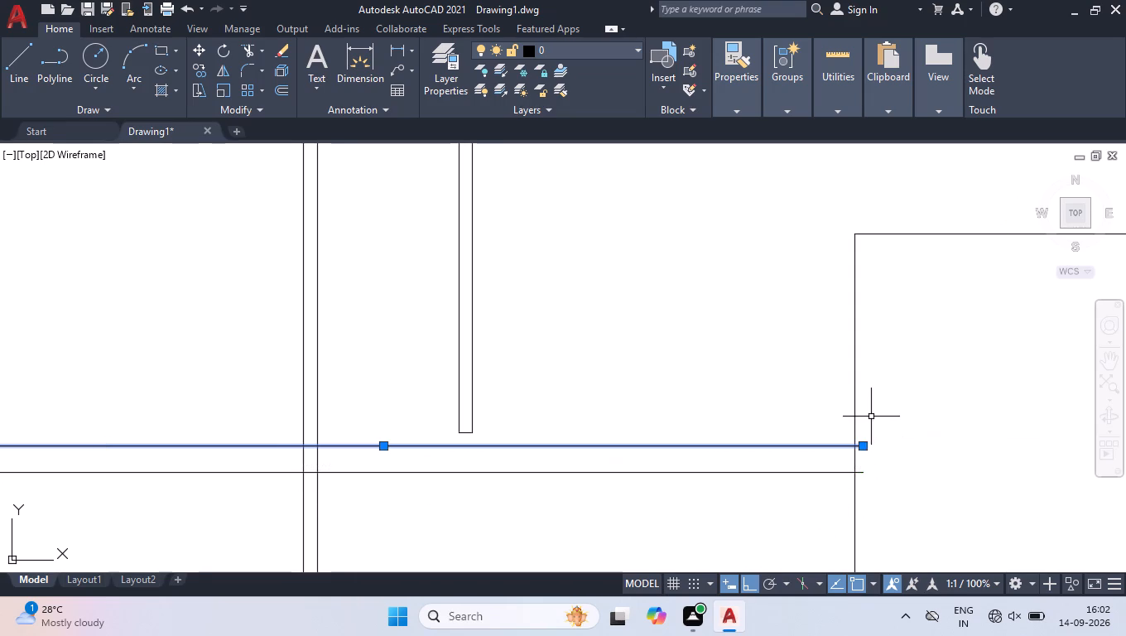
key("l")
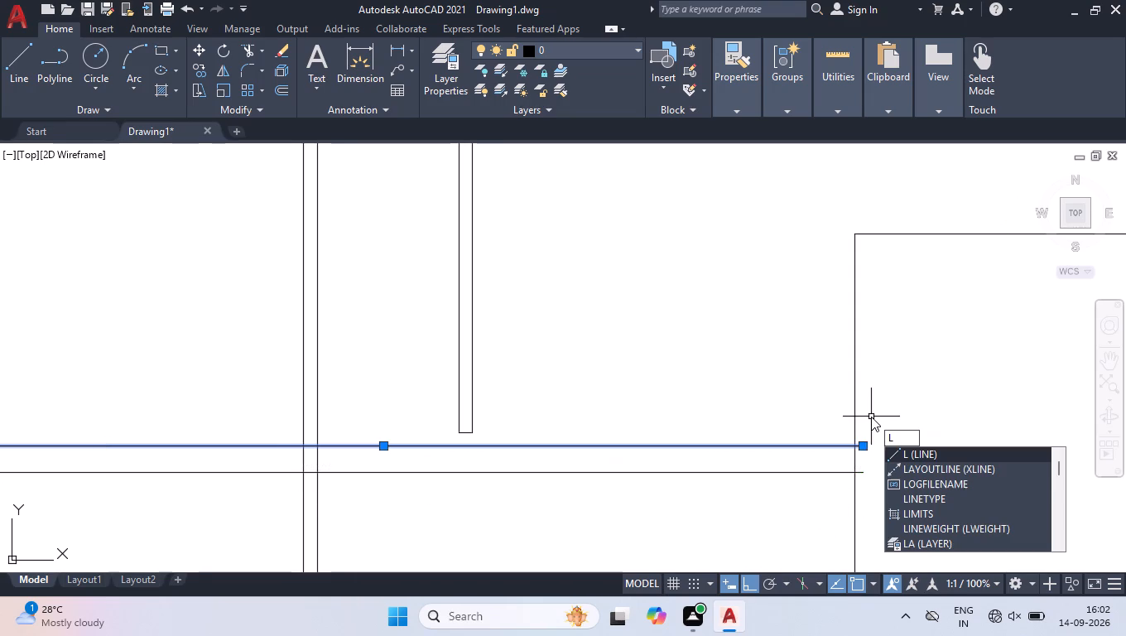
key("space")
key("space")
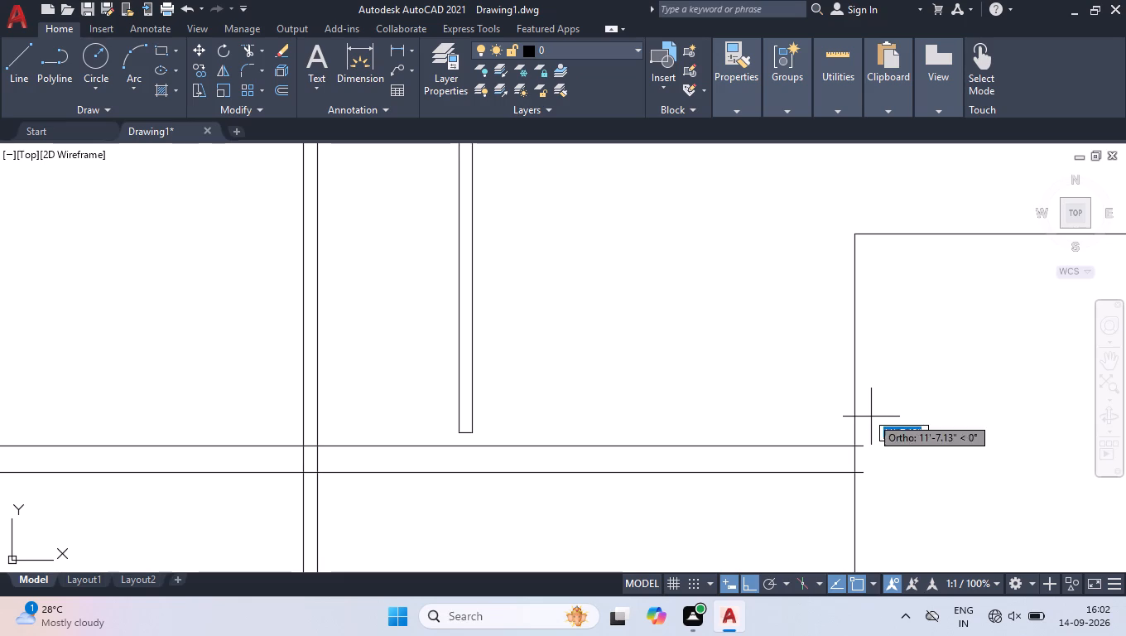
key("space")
Delete the vertical line forming the left side of the lower-right block.
left_click(874, 334)
left_click(816, 375)
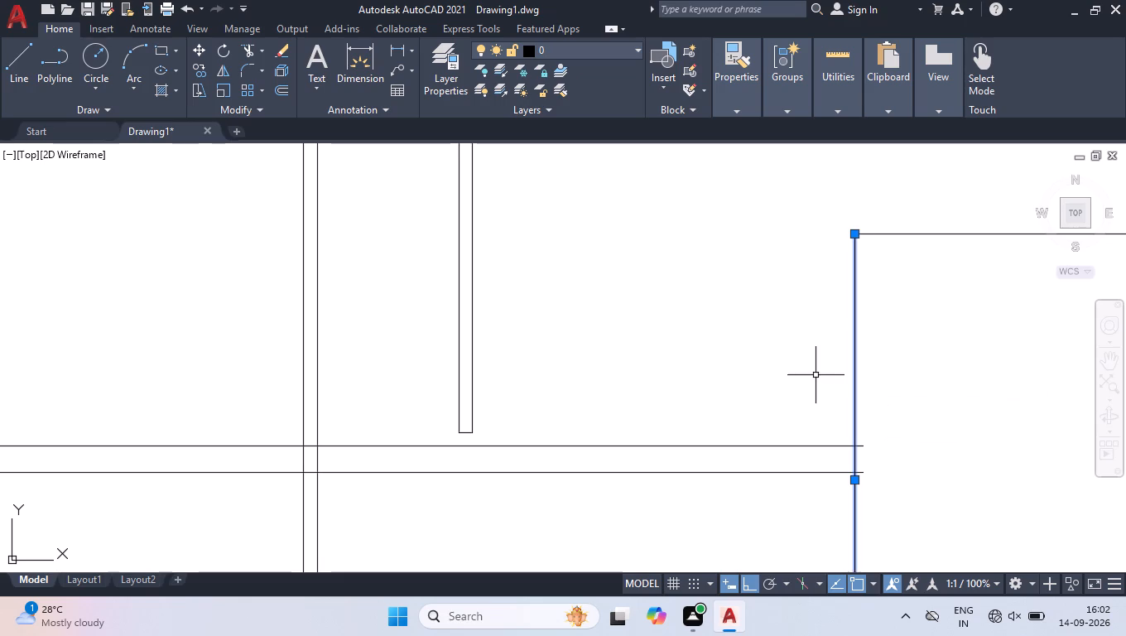
key("Delete")
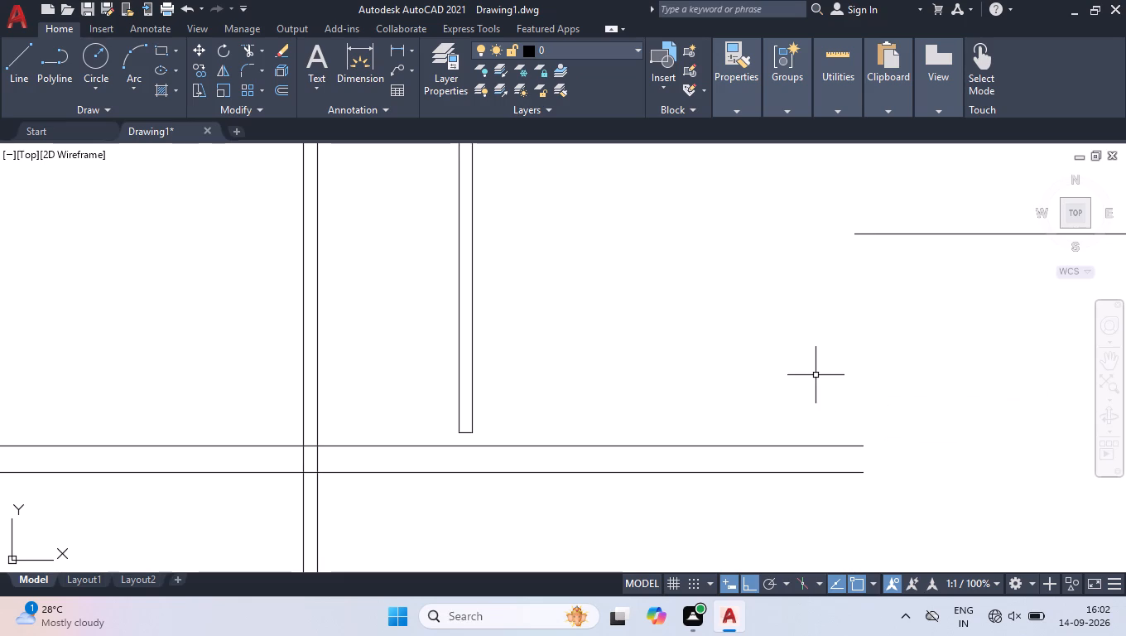
Check an 11' span leftward from the upper wall line's right end against the short vertical partition, without keeping the dimension.
type("dli")
key("Return")
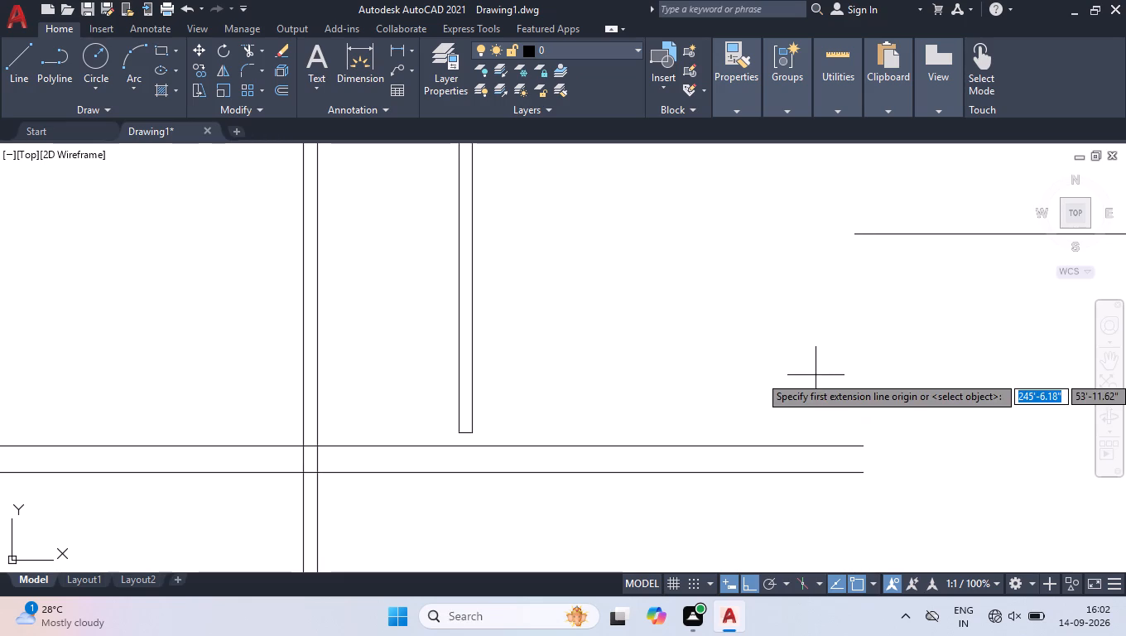
left_click(863, 444)
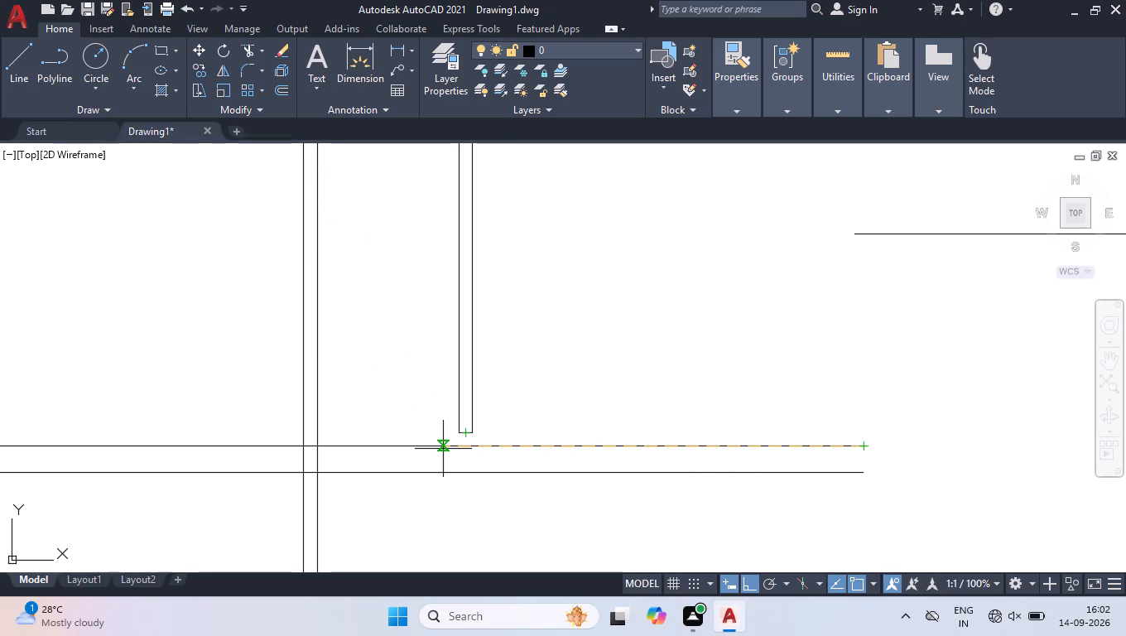
type("11'")
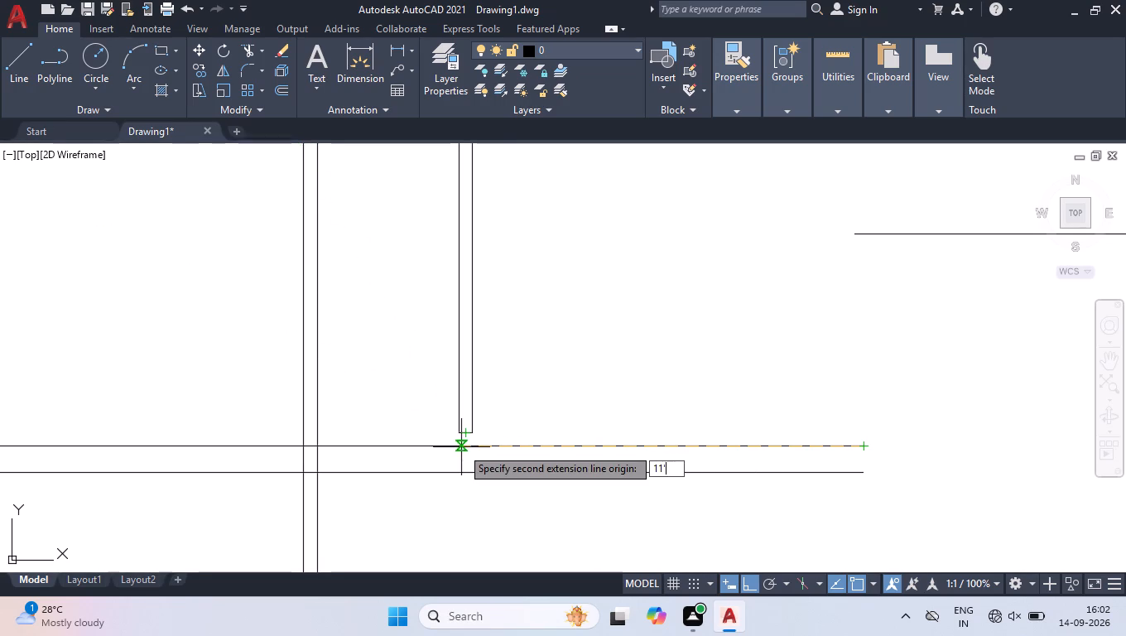
key("Return")
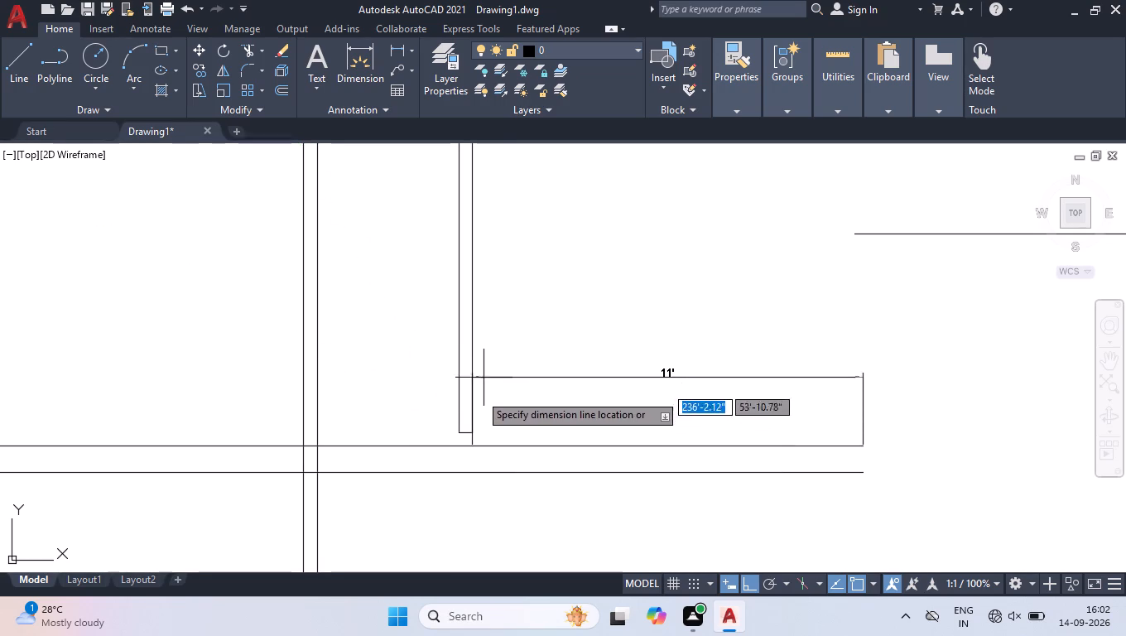
scroll(455, 393, "up", 3)
scroll(502, 433, "down", 3)
key("space")
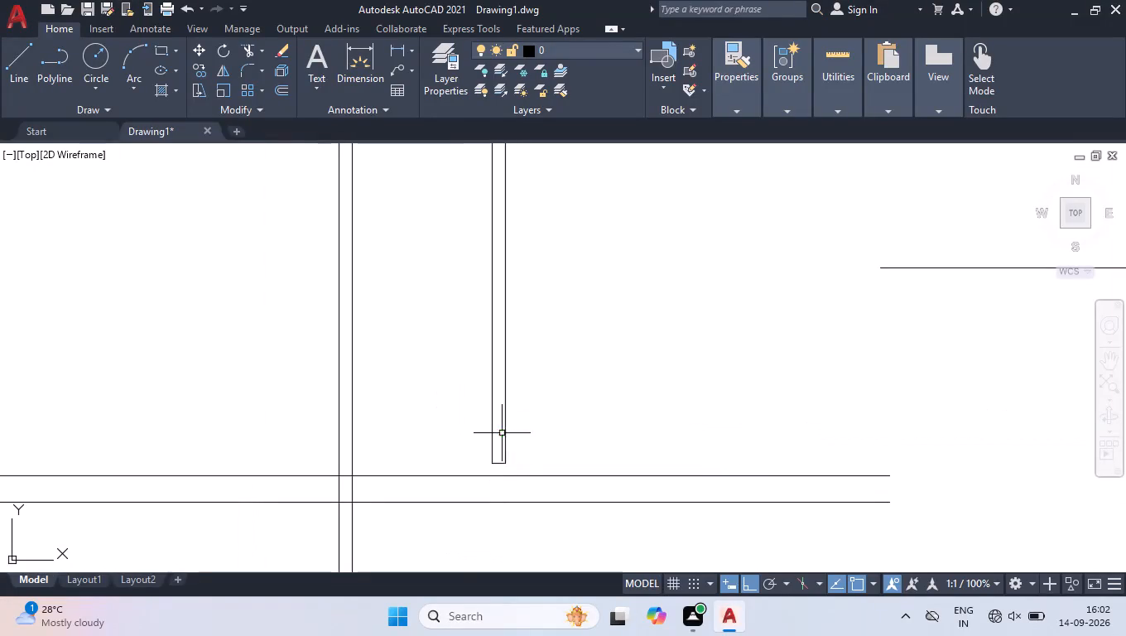
Offset the short vertical partition's right line 11' to the right.
scroll(528, 462, "down", 2)
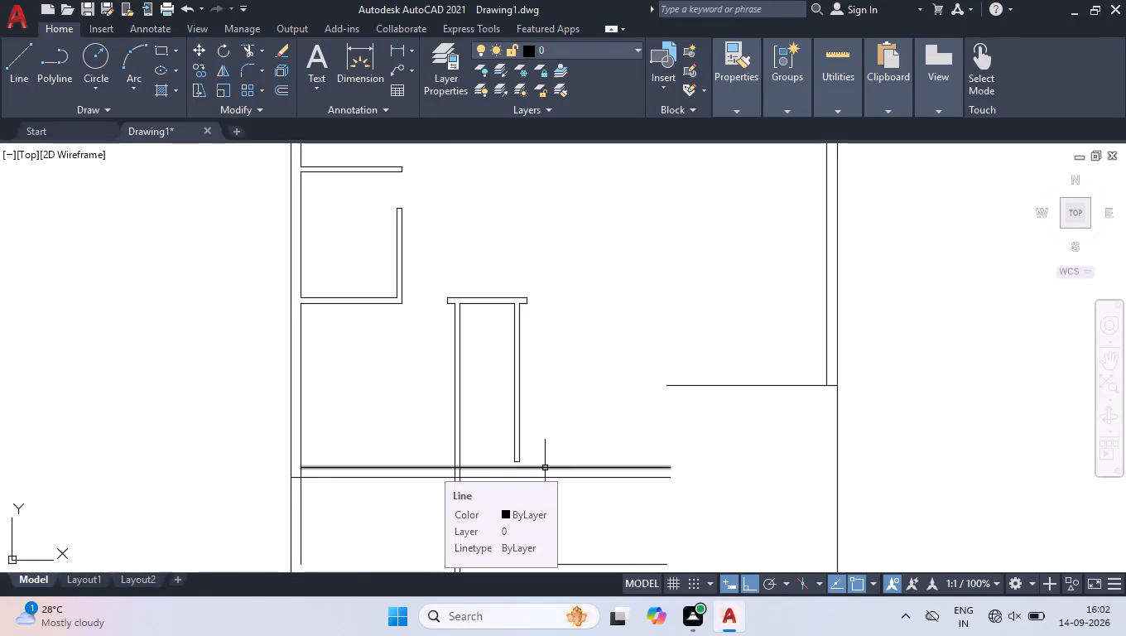
type("off")
key("Return")
type("11'")
key("Return")
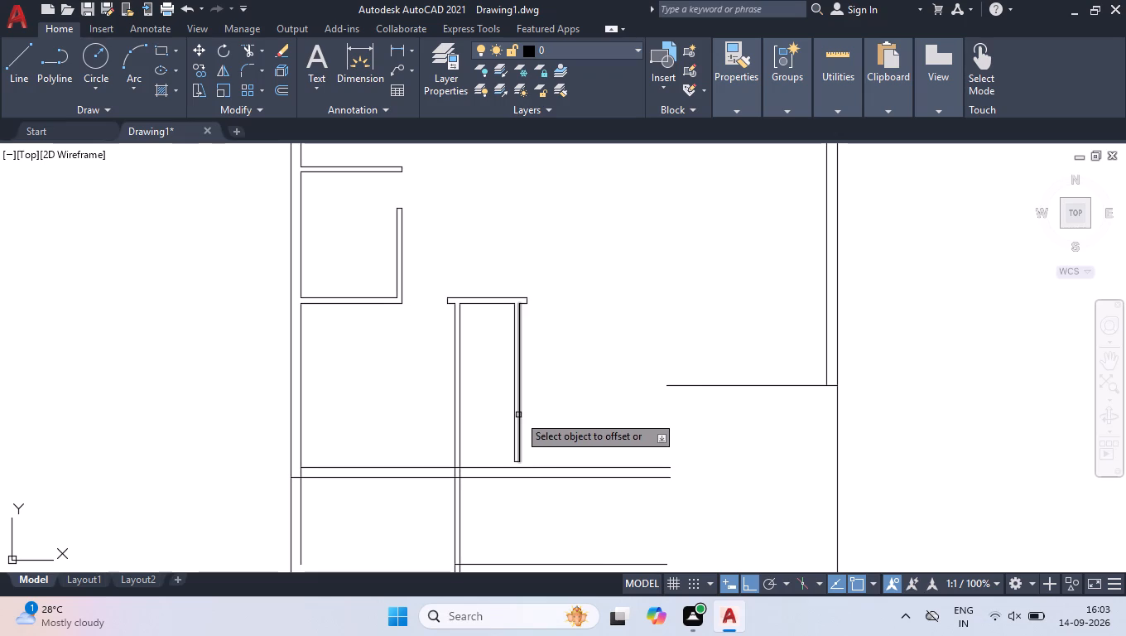
left_click(518, 415)
left_click(622, 446)
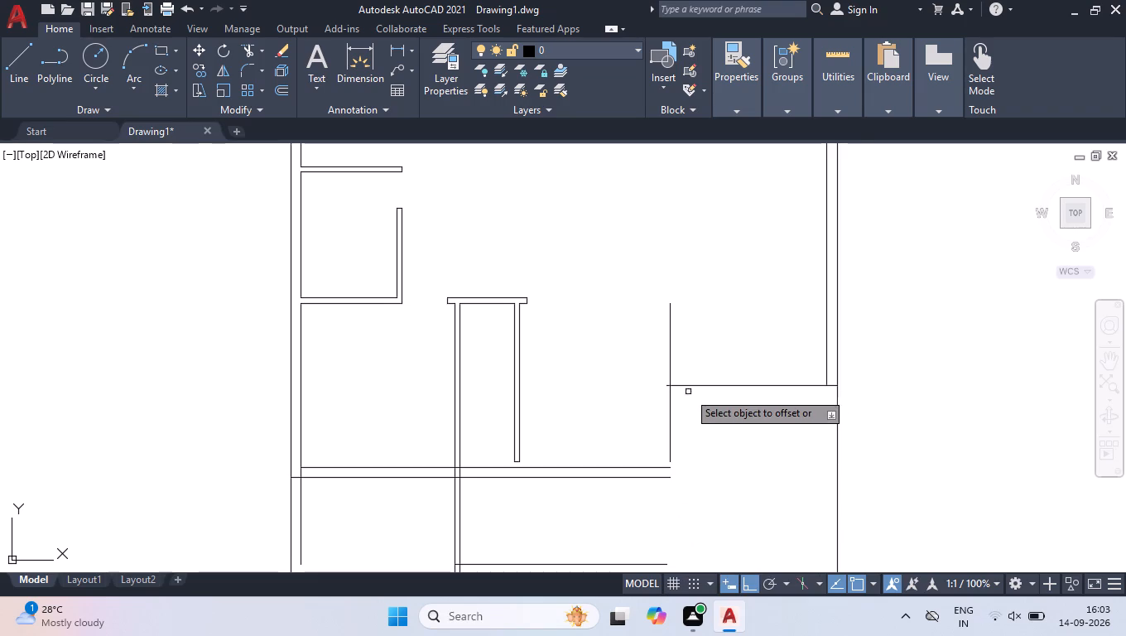
Offset the new vertical line 4.5" to the right to form a double partition.
left_click(671, 407)
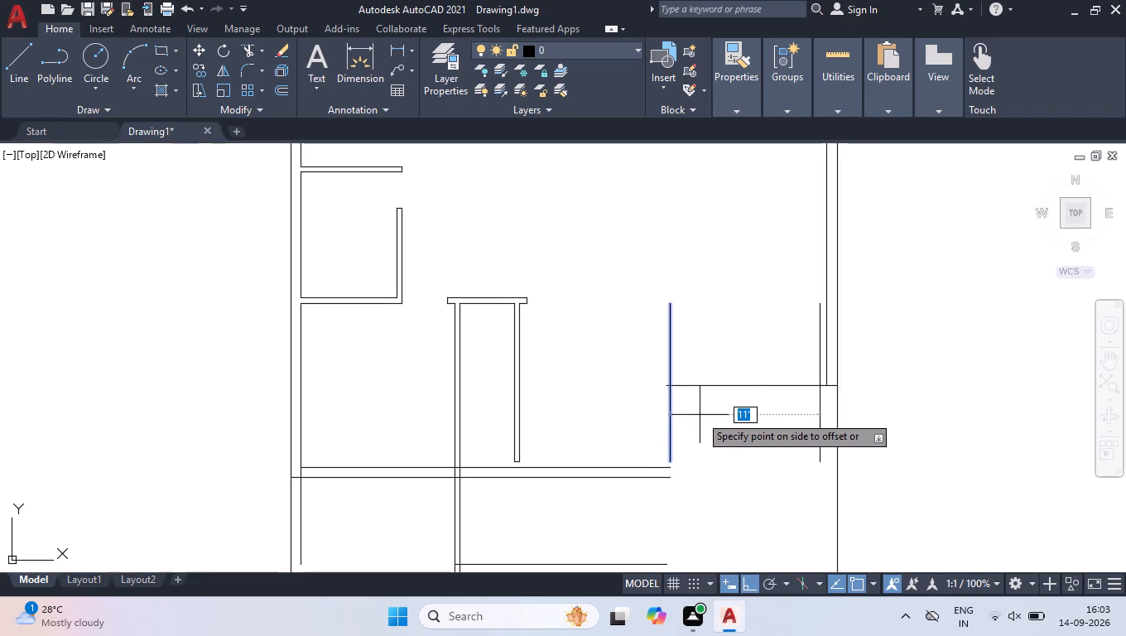
type("4.5")
key("Return")
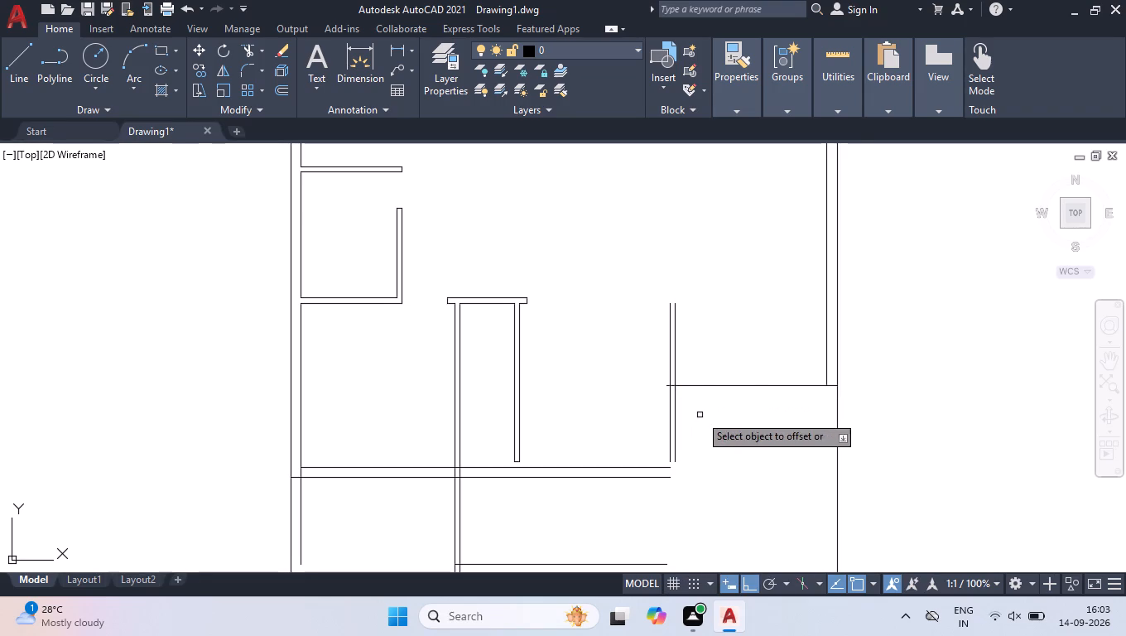
key("Return")
Fillet the outer and inner lines of the new vertical partition with the double horizontal wall into square corners.
scroll(673, 475, "up", 2)
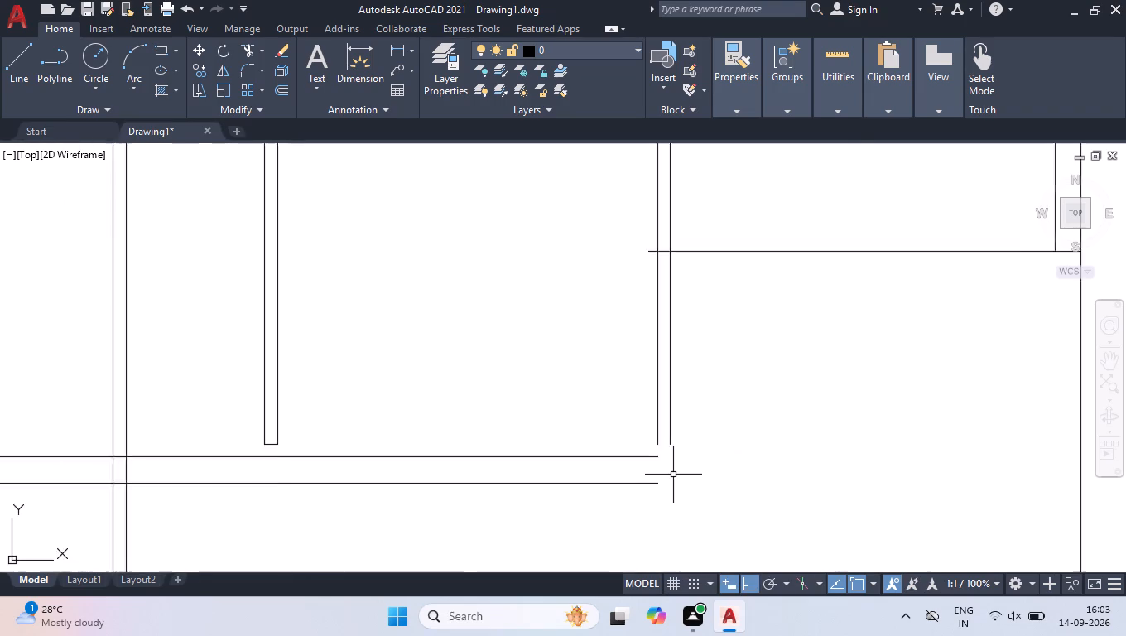
scroll(673, 475, "up", 2)
key("f")
key("Return")
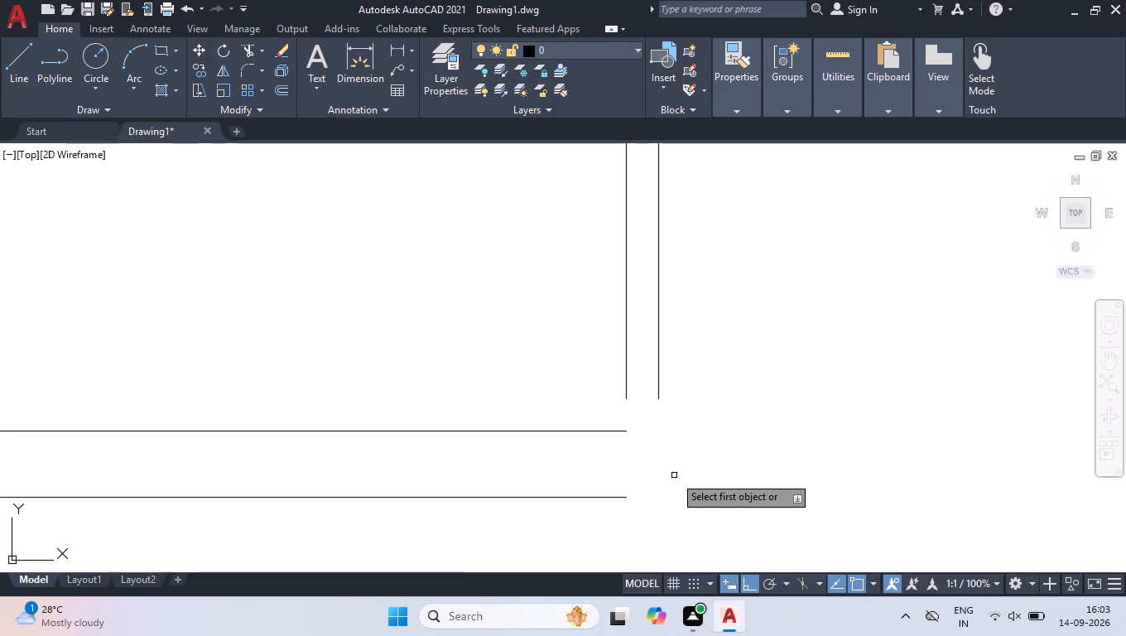
left_click(611, 499)
left_click(658, 388)
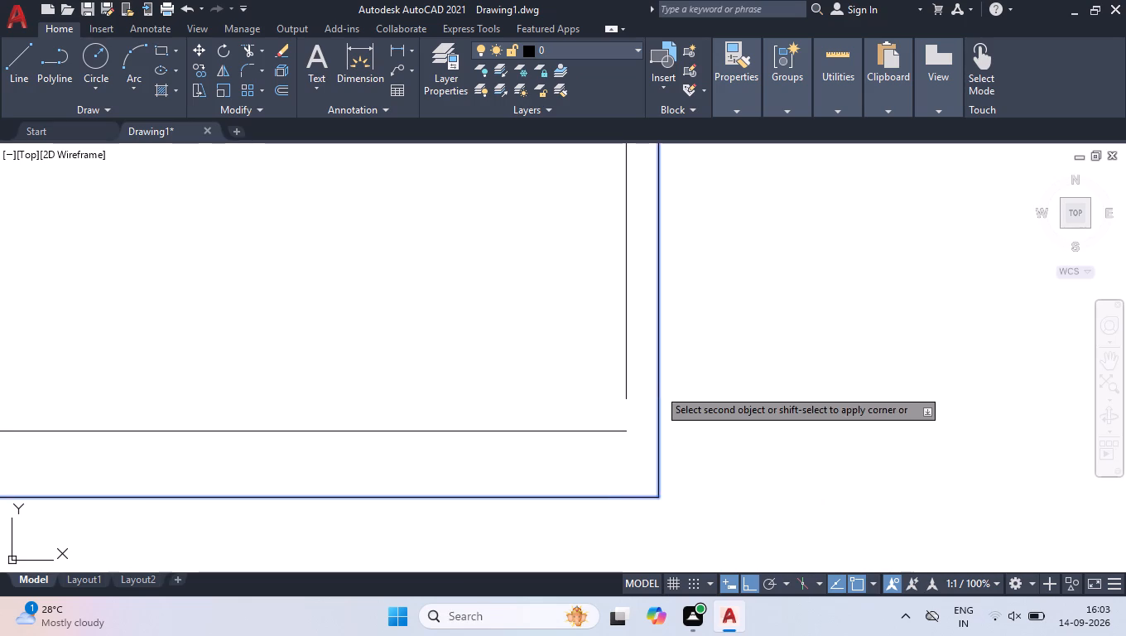
key("space")
left_click(623, 431)
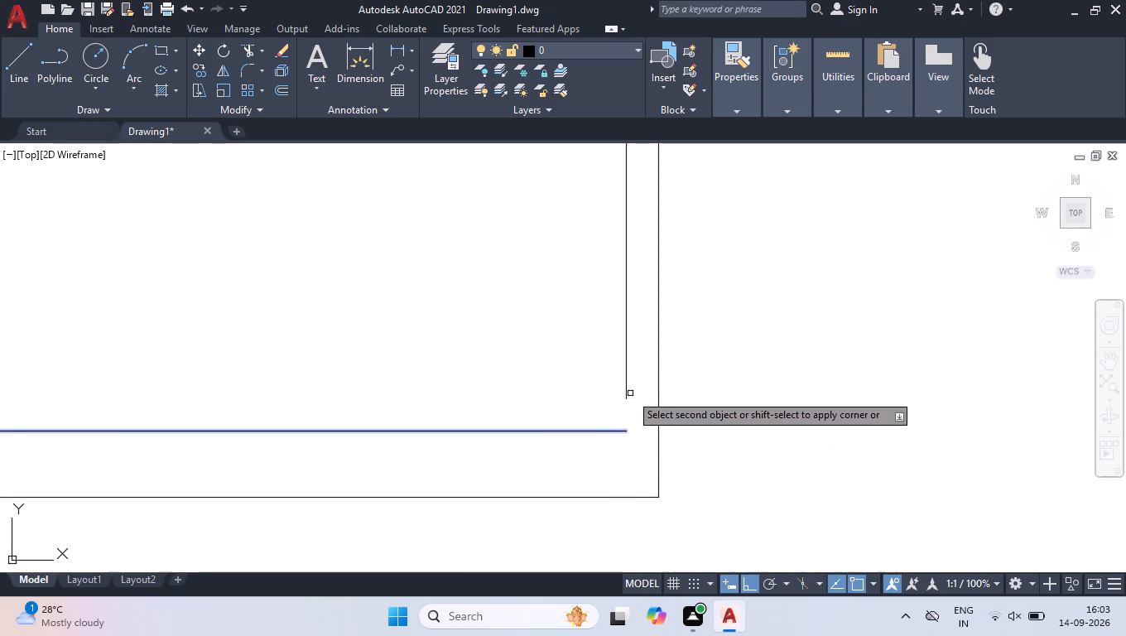
left_click(627, 389)
Move the short vertical partition's bottom end line onto the upper line of the horizontal wall, then 3' up from it.
scroll(705, 508, "down", 5)
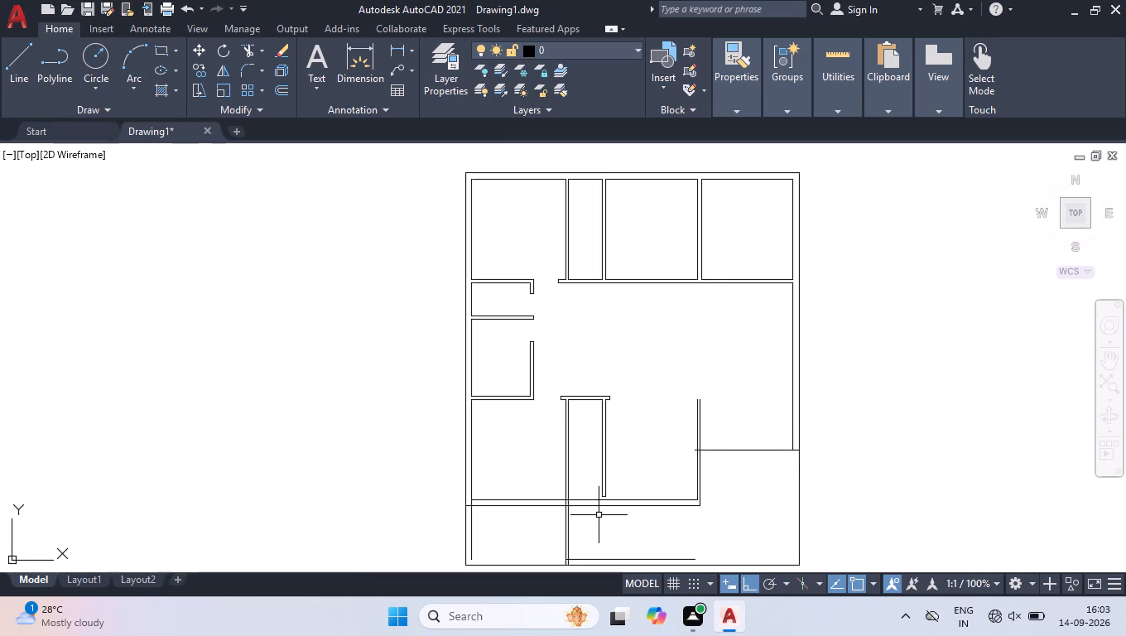
scroll(599, 517, "up", 5)
left_click(592, 378)
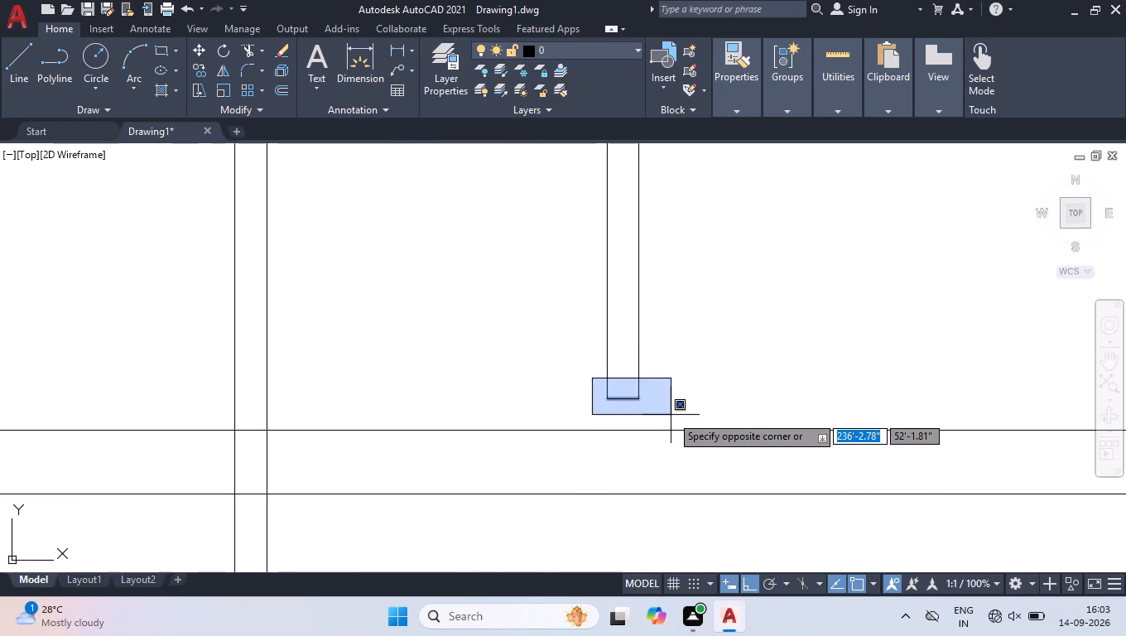
left_click(671, 413)
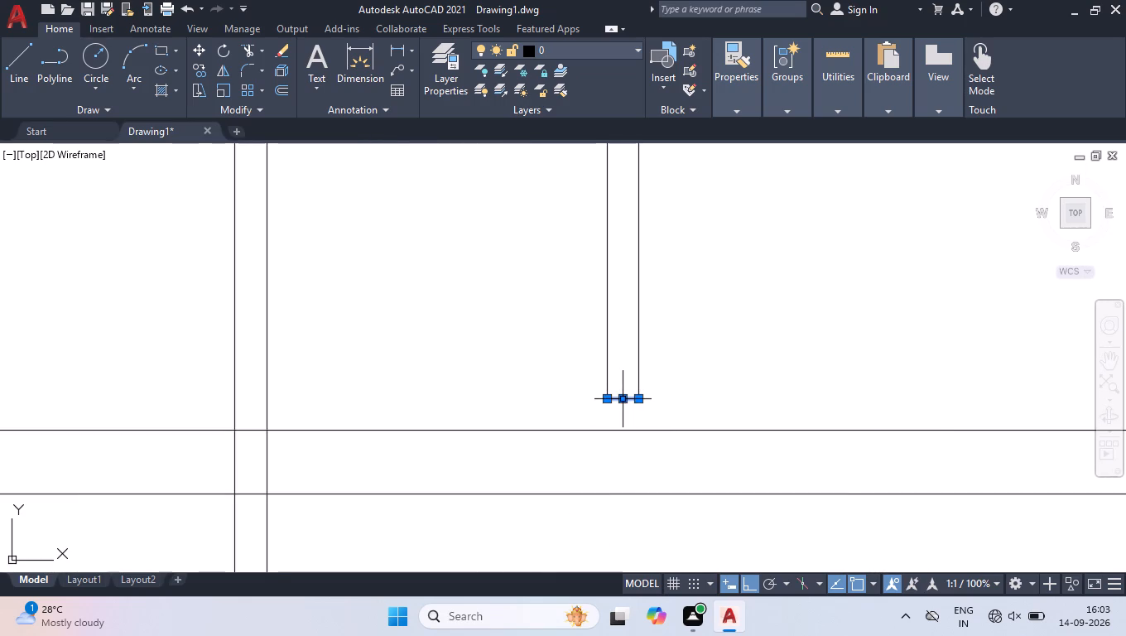
left_click(624, 396)
left_click(619, 428)
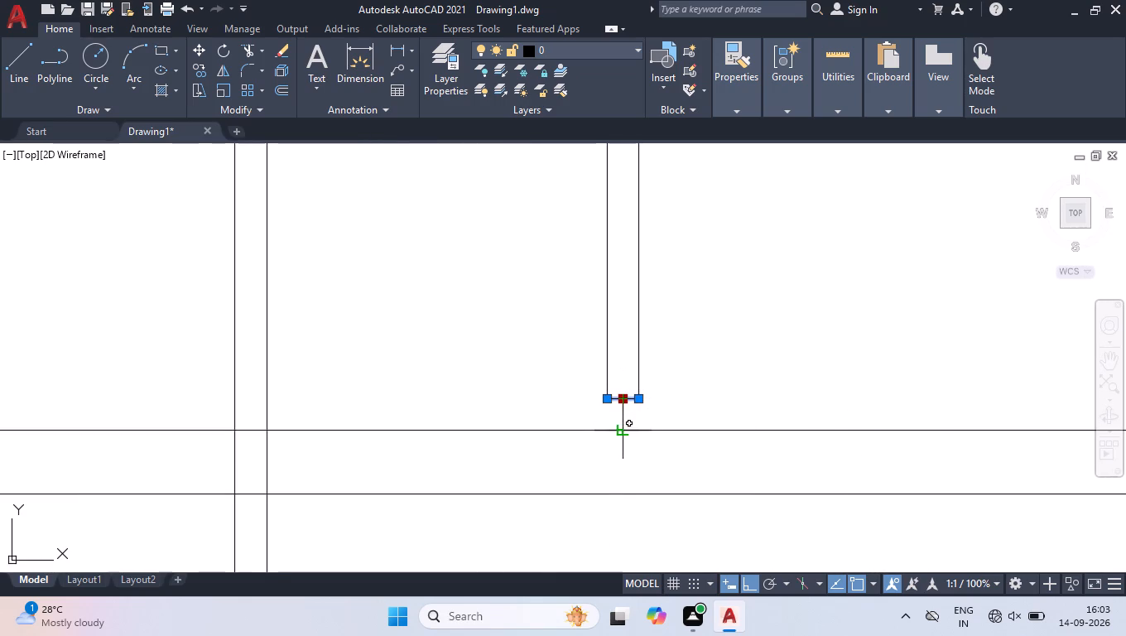
left_click(624, 431)
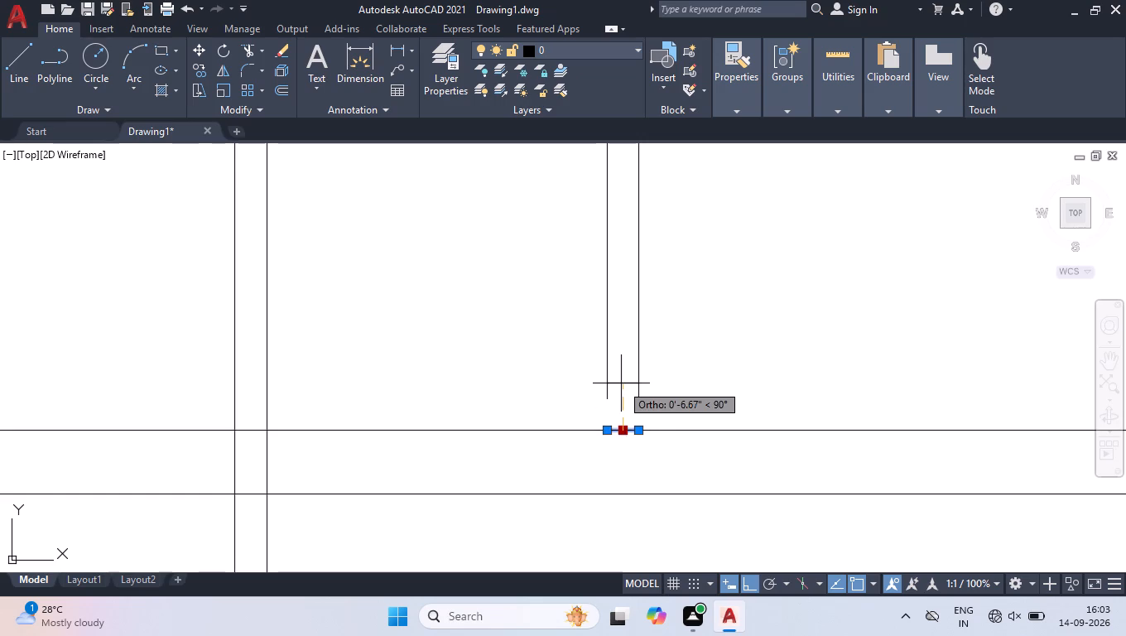
type("3'")
key("Return")
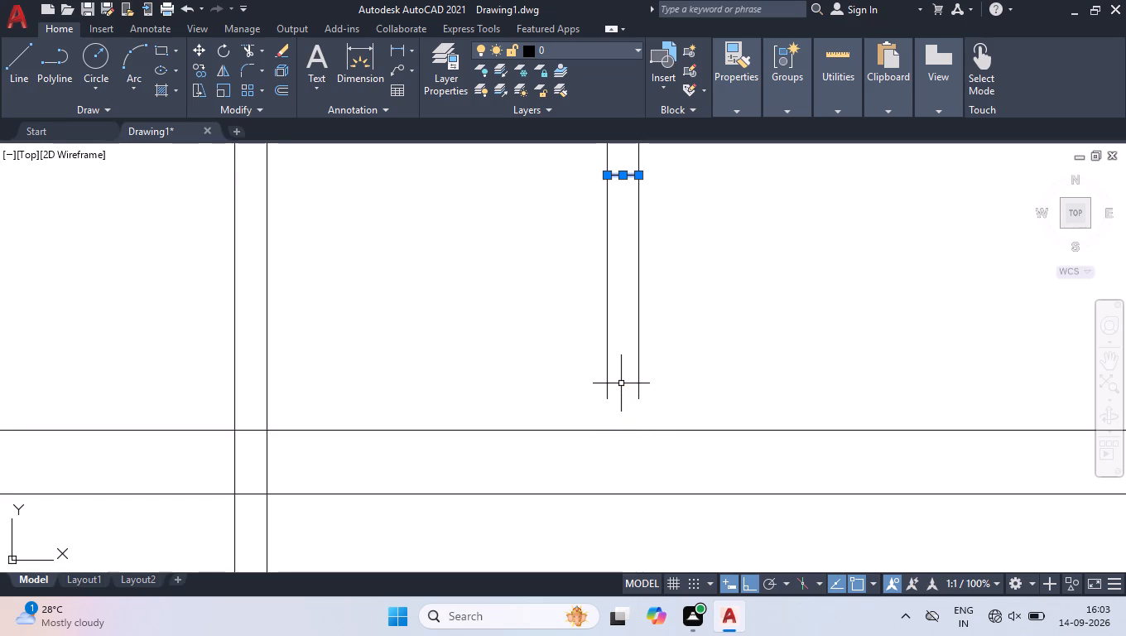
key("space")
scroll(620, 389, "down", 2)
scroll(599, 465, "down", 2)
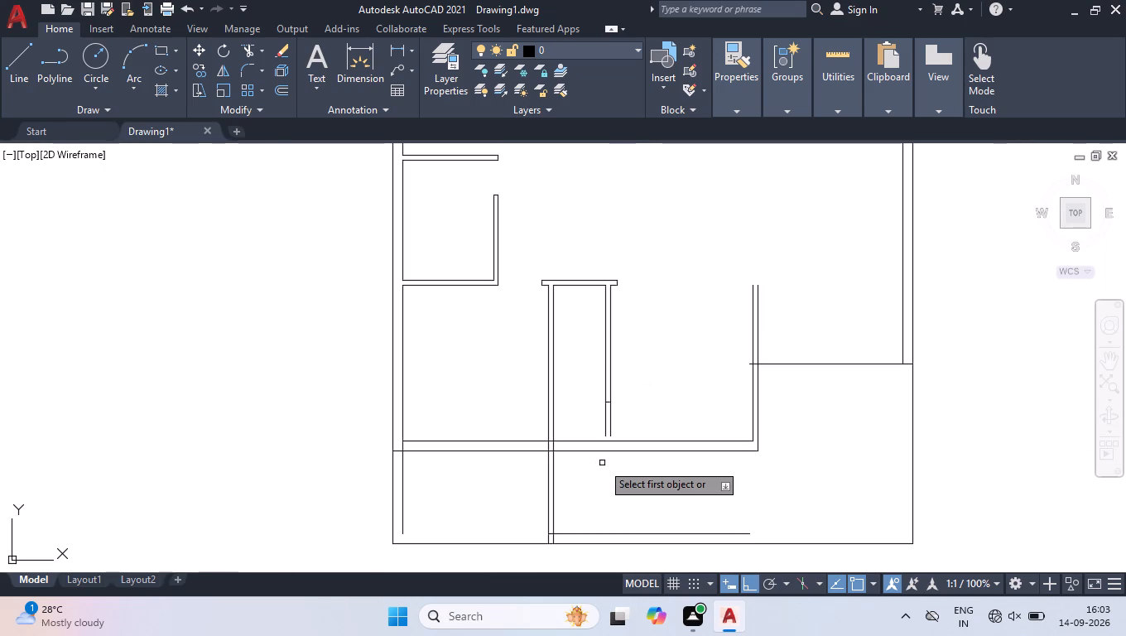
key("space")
Trim both lines of the short vertical partition below its closing end line.
type("tr")
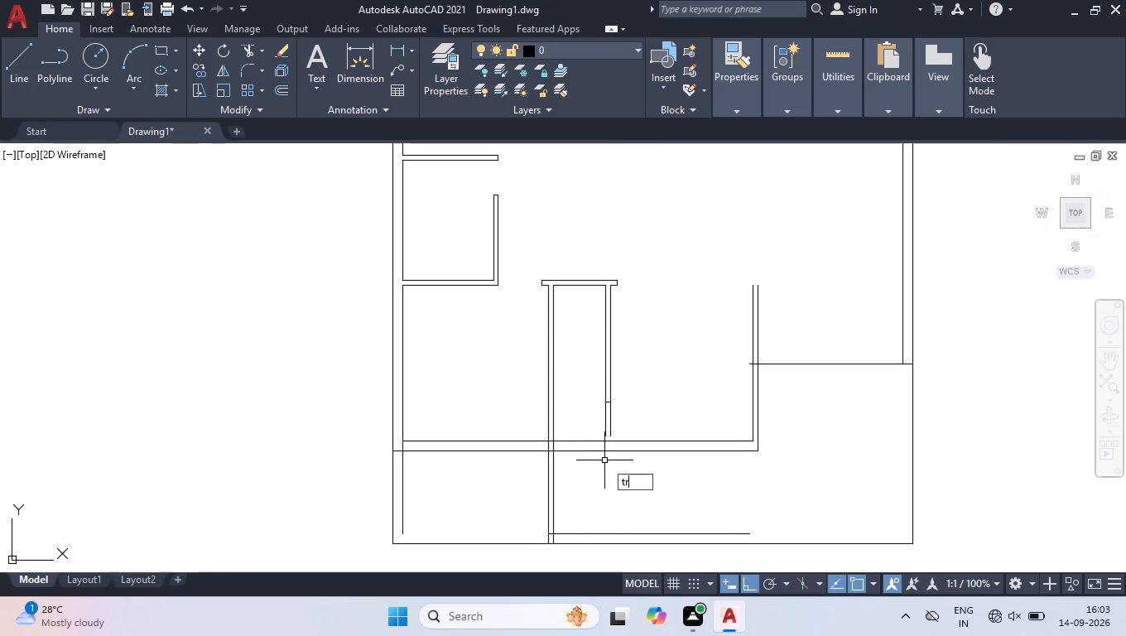
key("space")
scroll(623, 455, "up", 2)
left_click(603, 386)
left_click(498, 386)
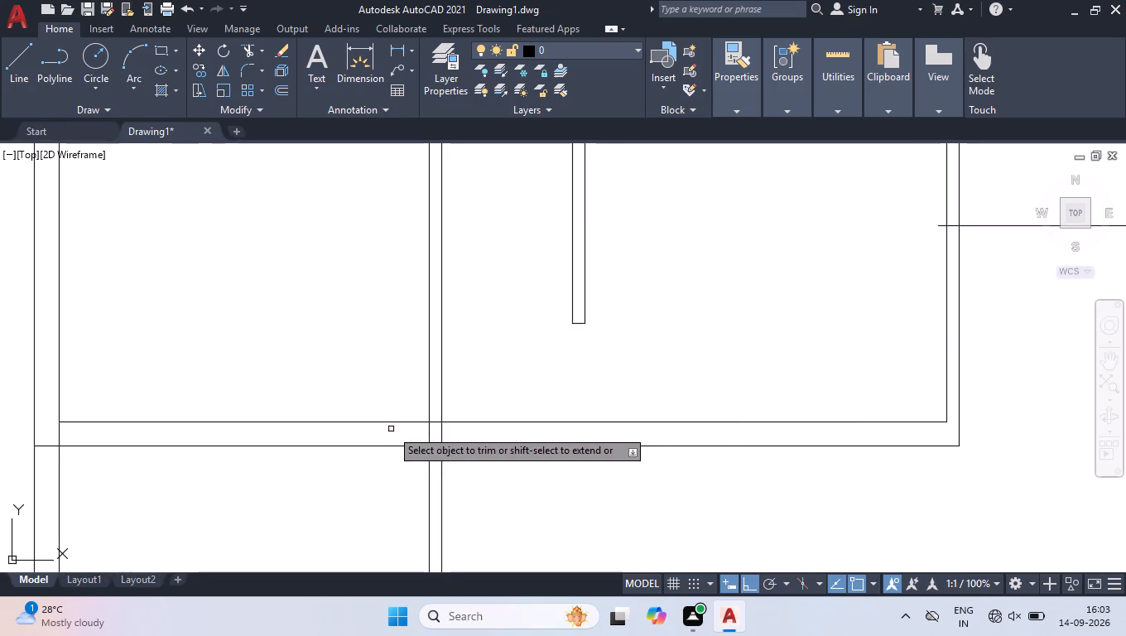
Trim the overlapping lines where the long vertical partition meets the lower double horizontal wall, opening the junction.
left_click_drag(408, 431, 417, 432)
left_click(472, 441)
left_click(434, 431)
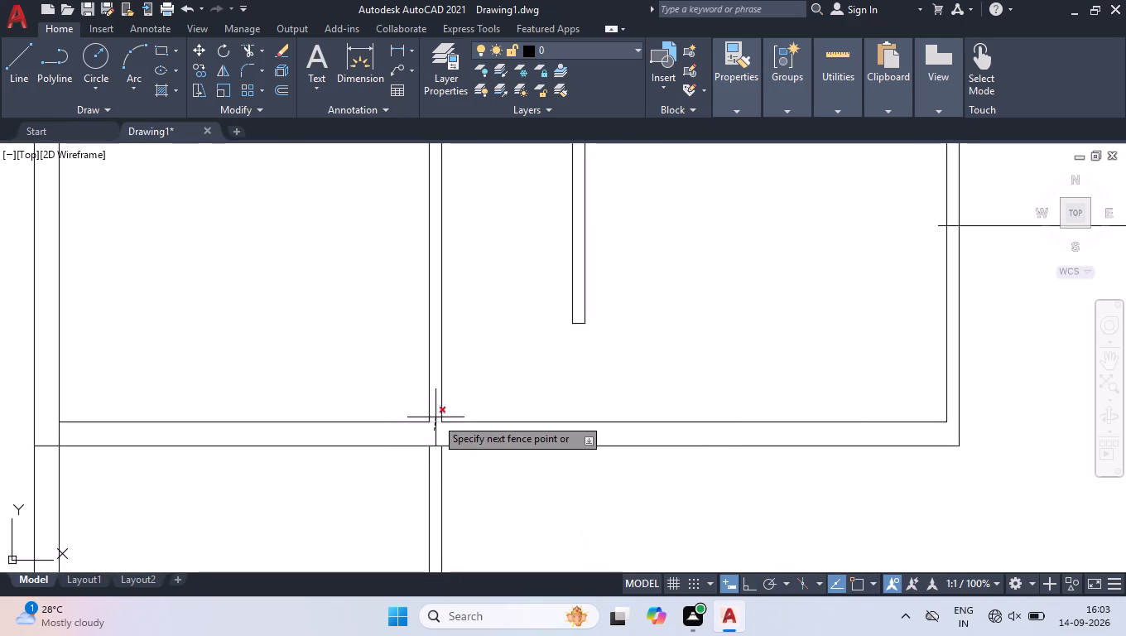
left_click(435, 417)
Trim the vertical partition and outer wall lines on the left side that run below the lower horizontal wall.
scroll(434, 417, "down", 3)
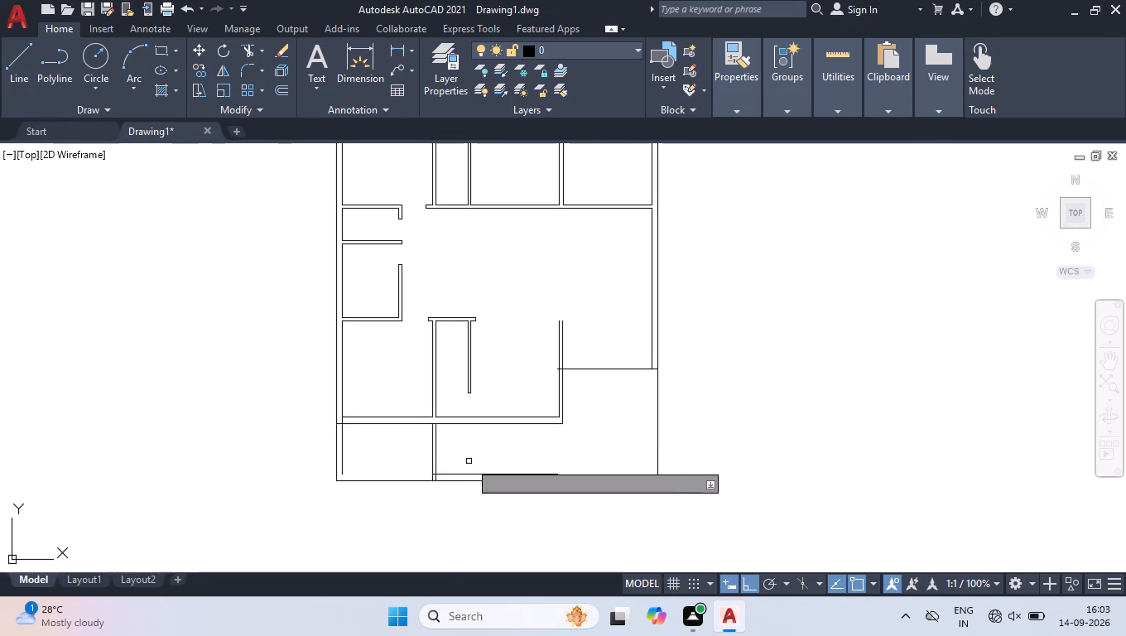
left_click(461, 450)
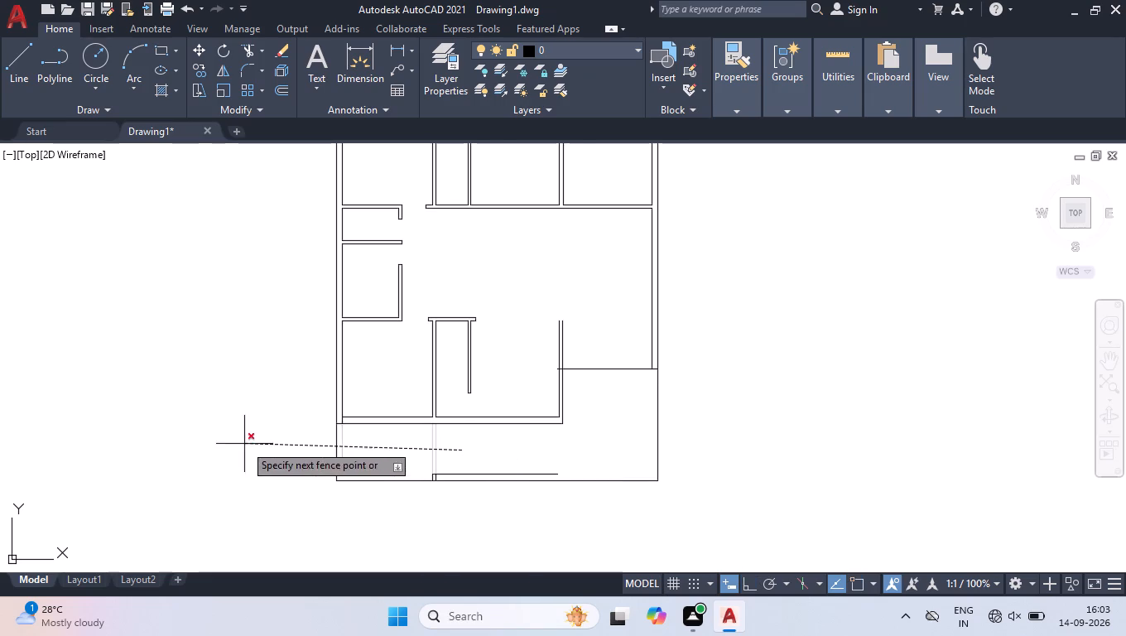
left_click(241, 444)
key("space")
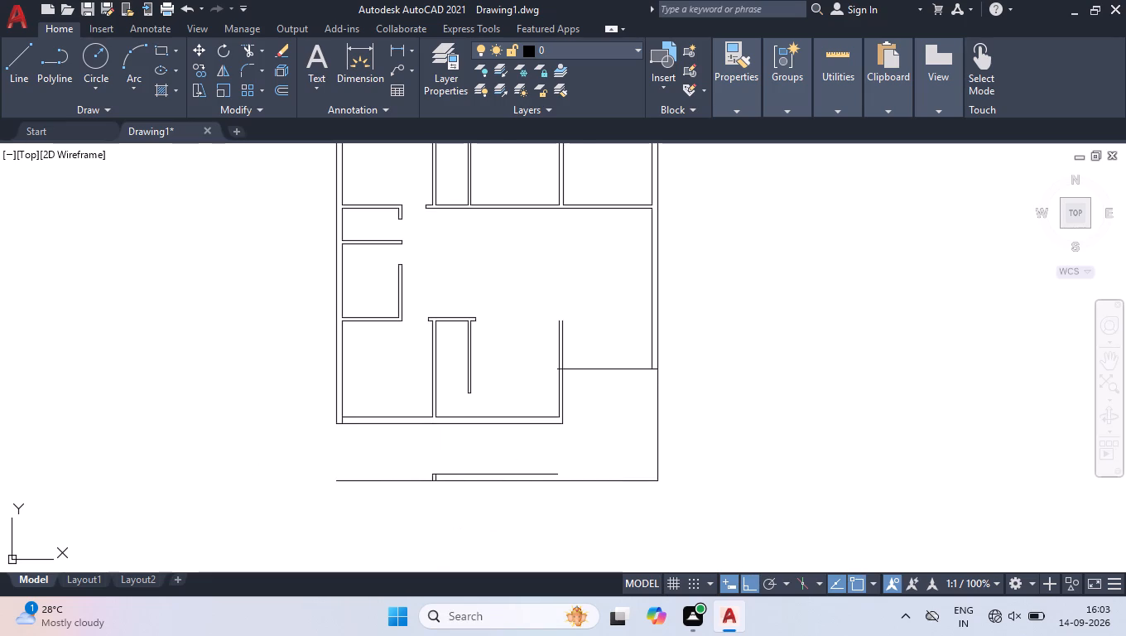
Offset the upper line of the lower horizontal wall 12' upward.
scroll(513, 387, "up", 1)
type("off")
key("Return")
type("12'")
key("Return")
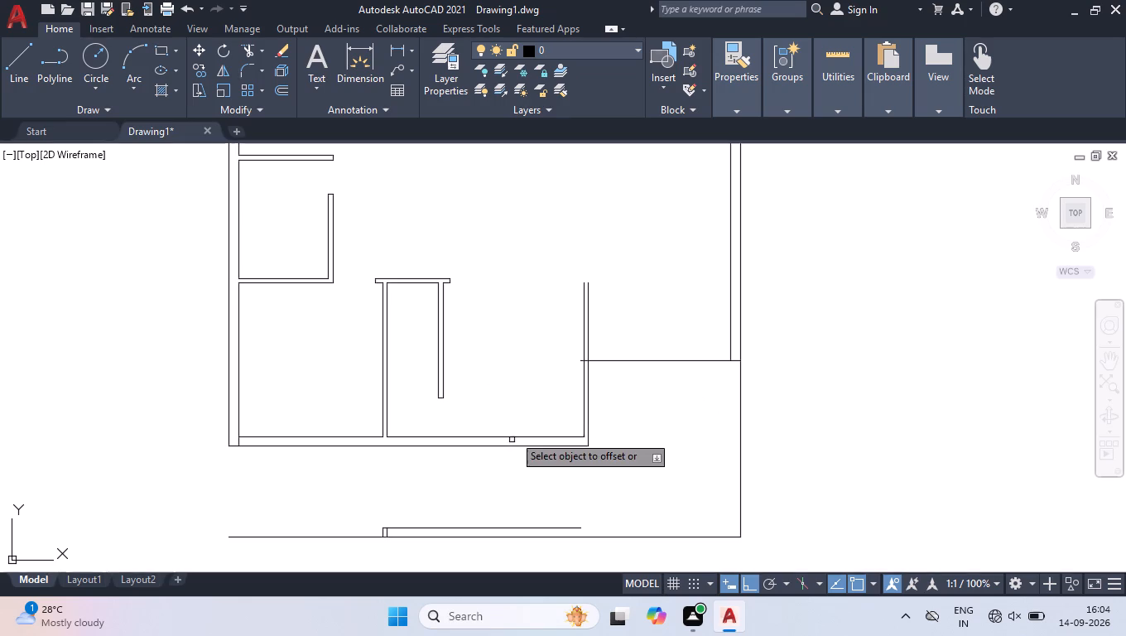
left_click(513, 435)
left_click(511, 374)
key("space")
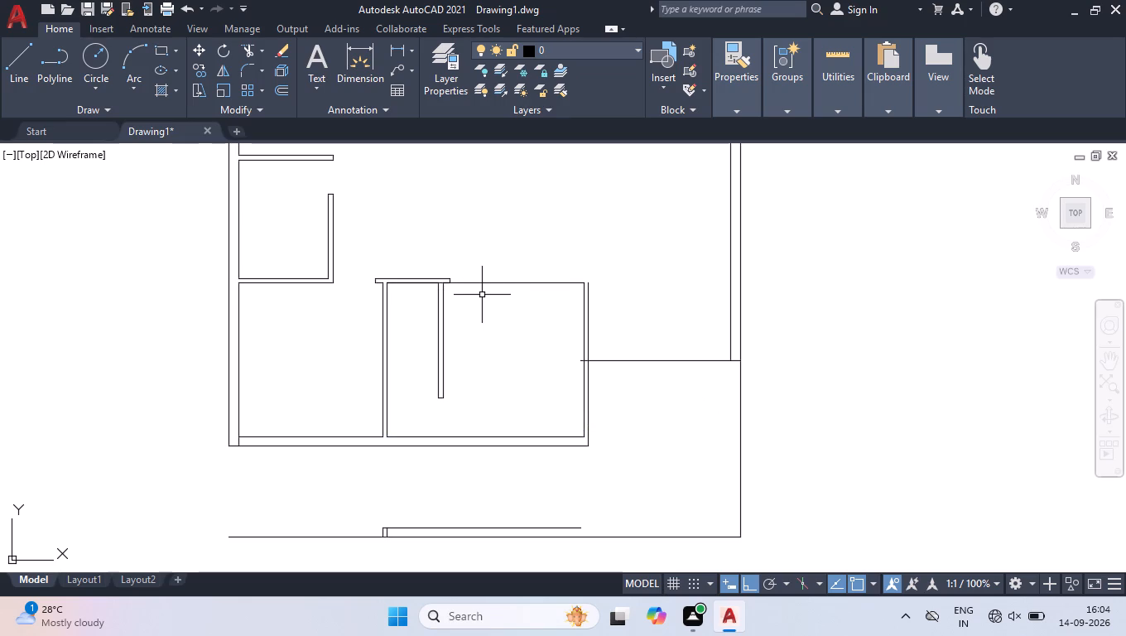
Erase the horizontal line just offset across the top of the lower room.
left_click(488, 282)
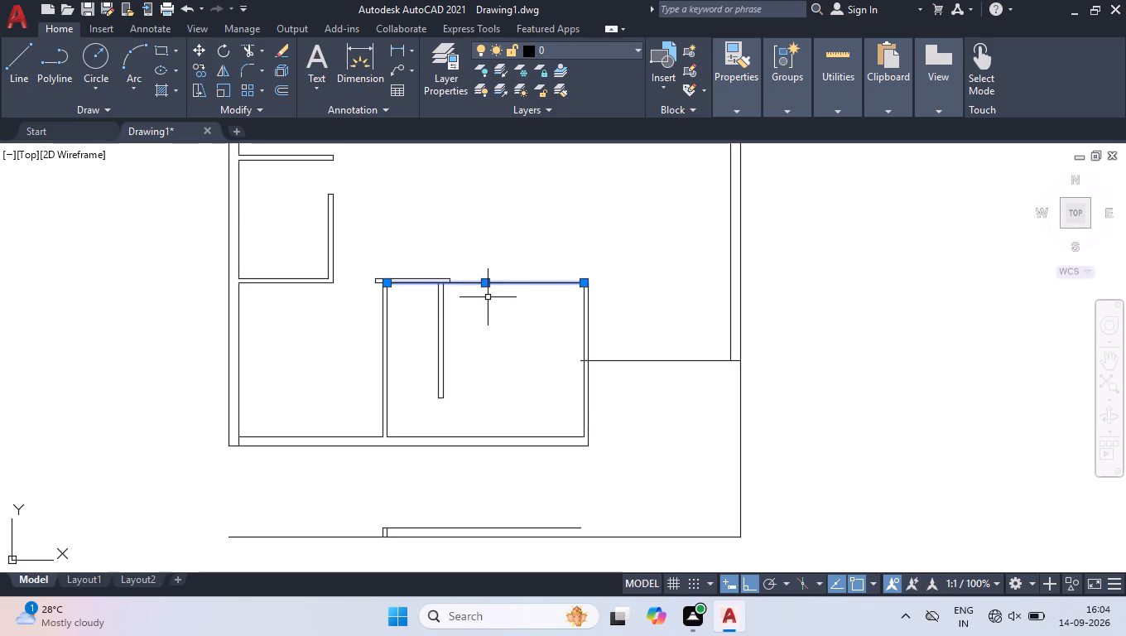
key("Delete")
Draw the lower right room's top partition from its right wall's inner line end: 7'5.5" left, 4.5" up, and back to the outer line.
key("l")
key("Return")
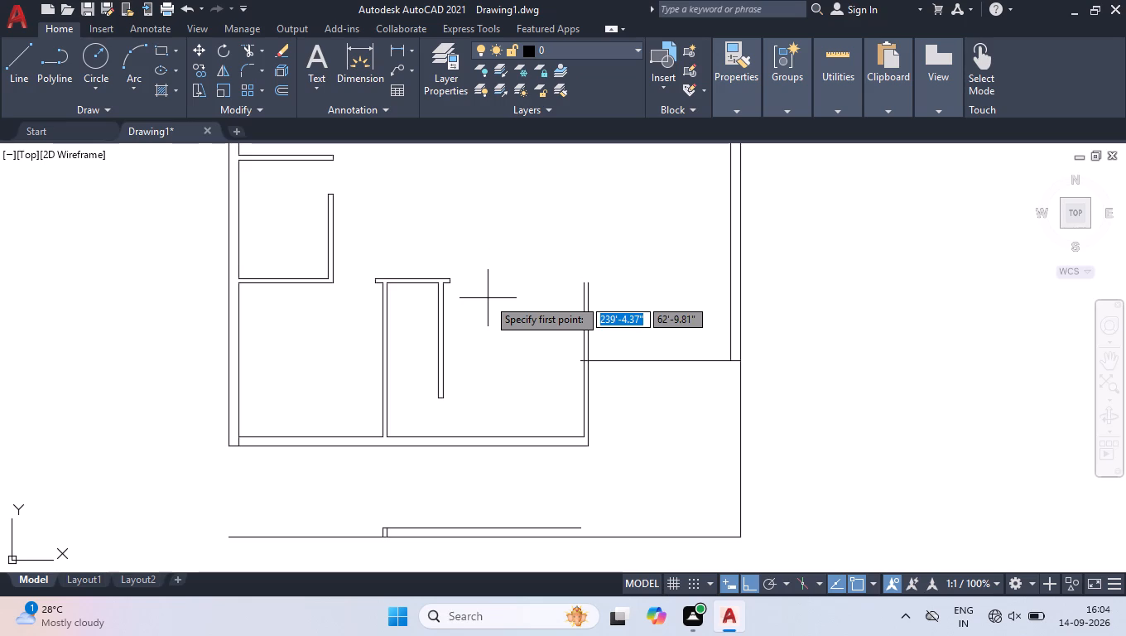
scroll(487, 282, "up", 2)
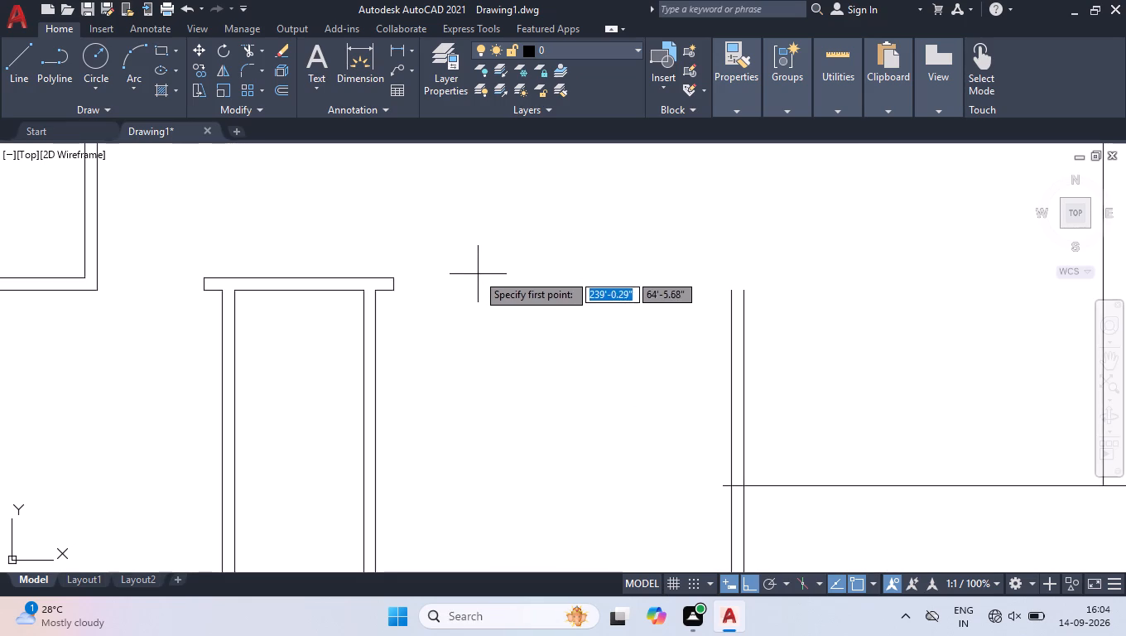
left_click(730, 289)
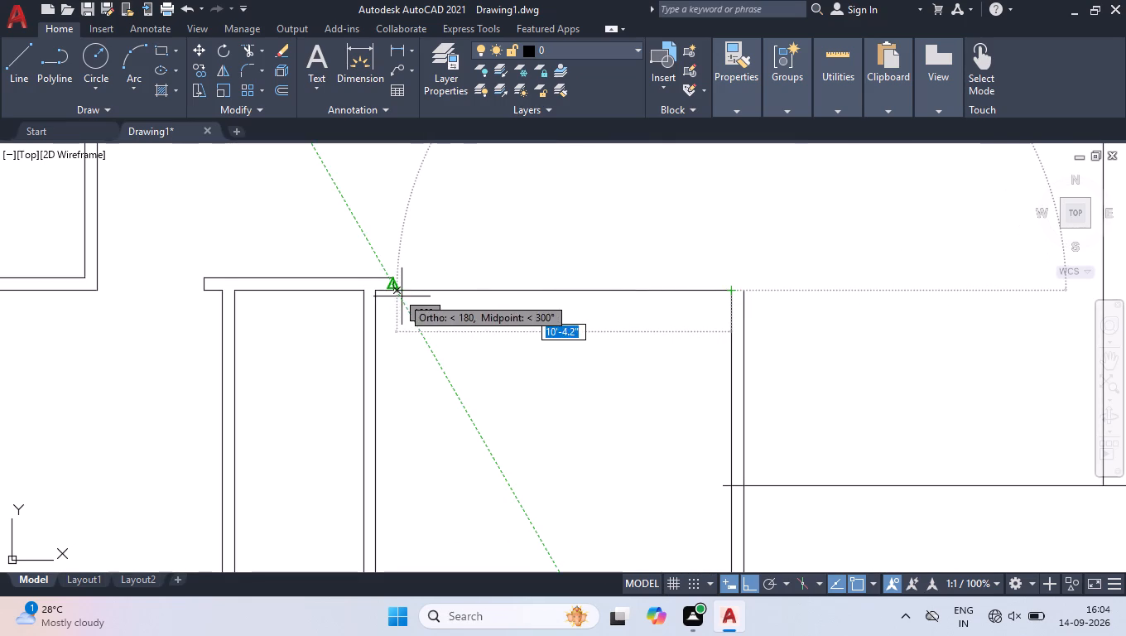
scroll(407, 272, "up", 2)
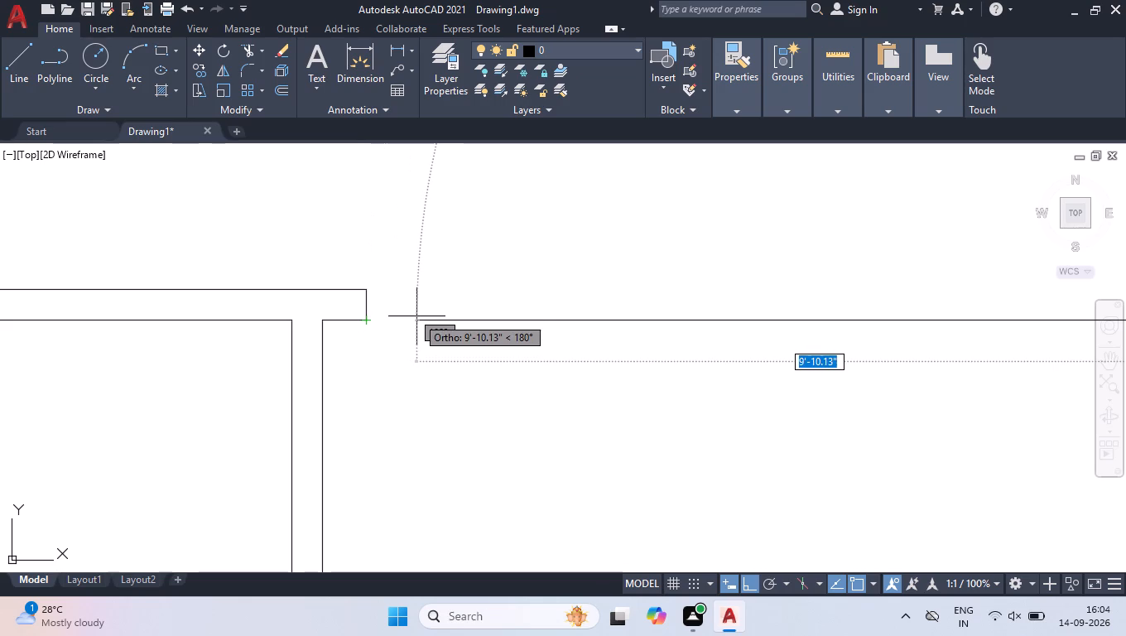
type("7'5.5")
key("Return")
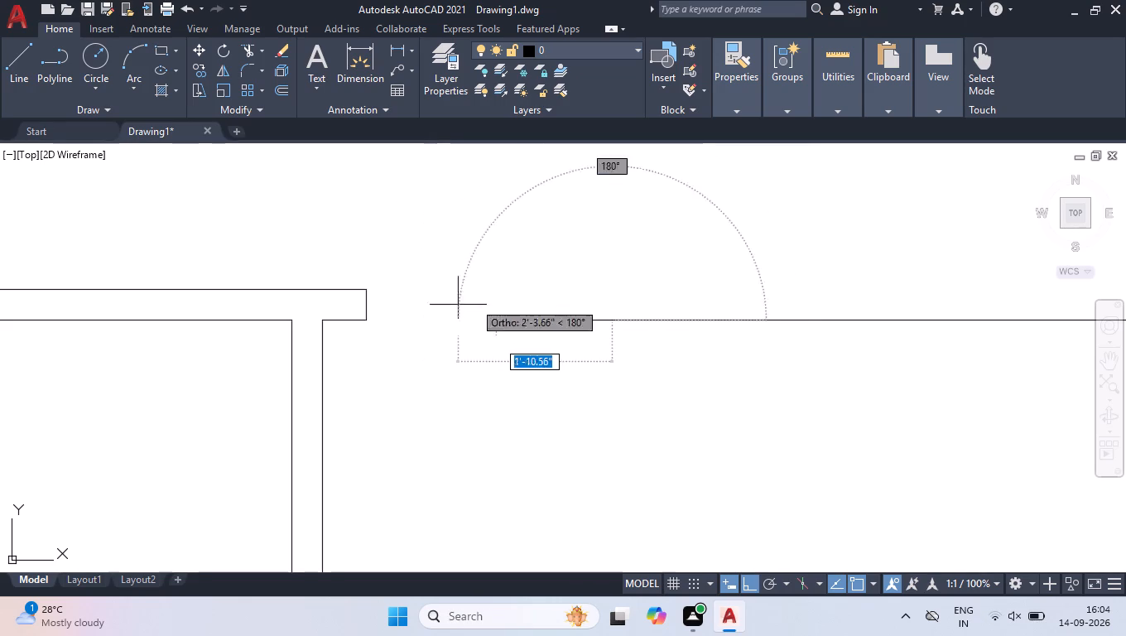
type("4.5")
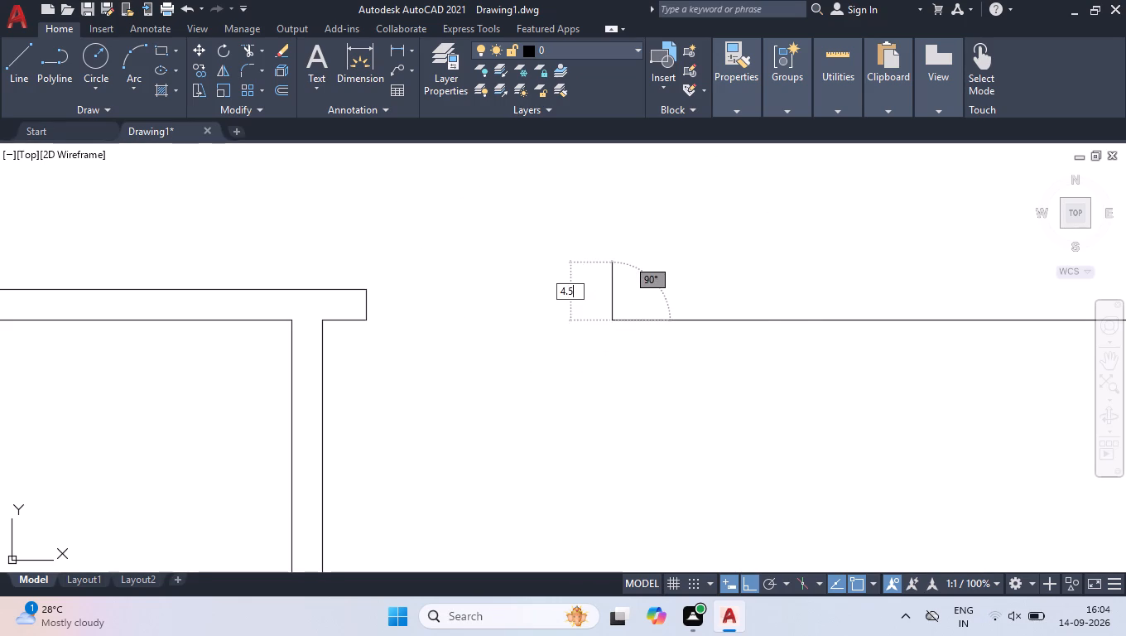
key("Return")
scroll(581, 263, "down", 3)
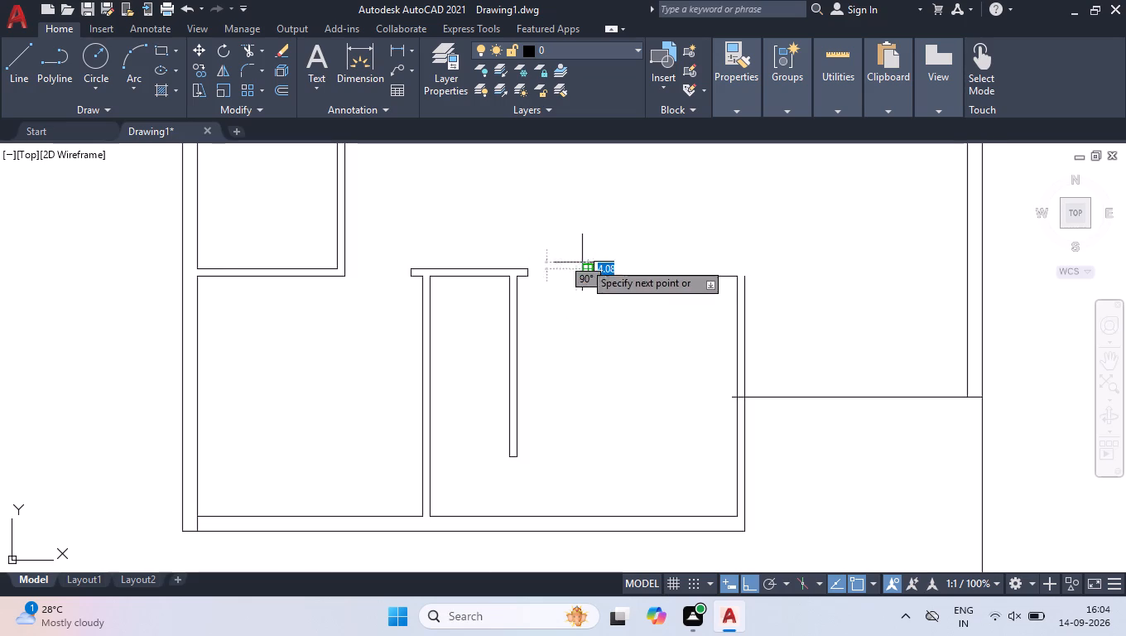
scroll(719, 258, "up", 3)
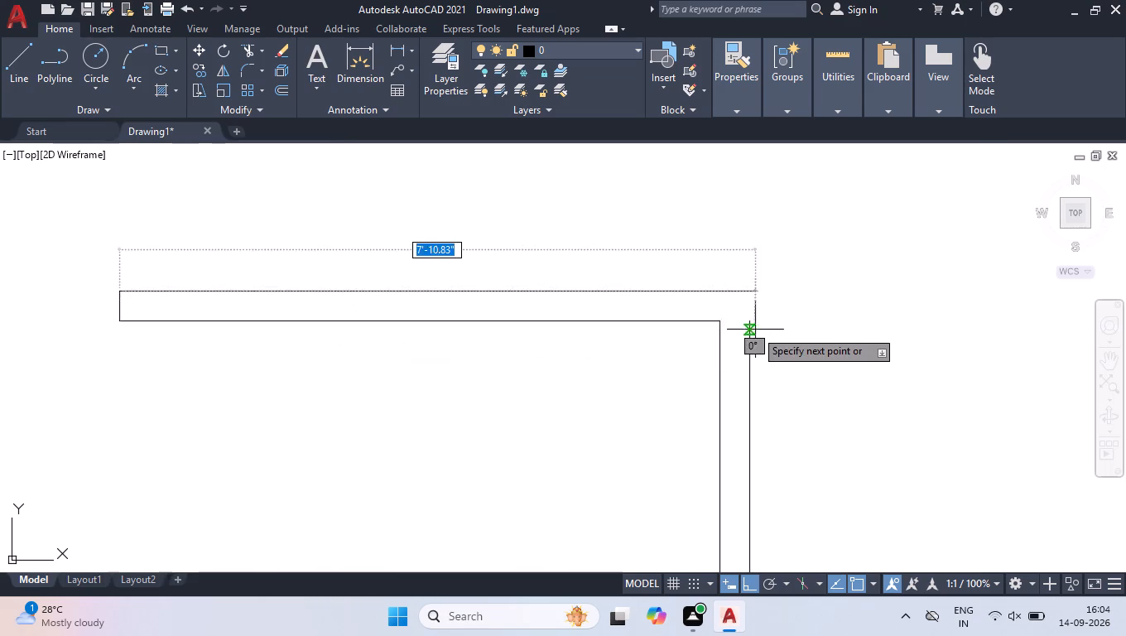
left_click(757, 245)
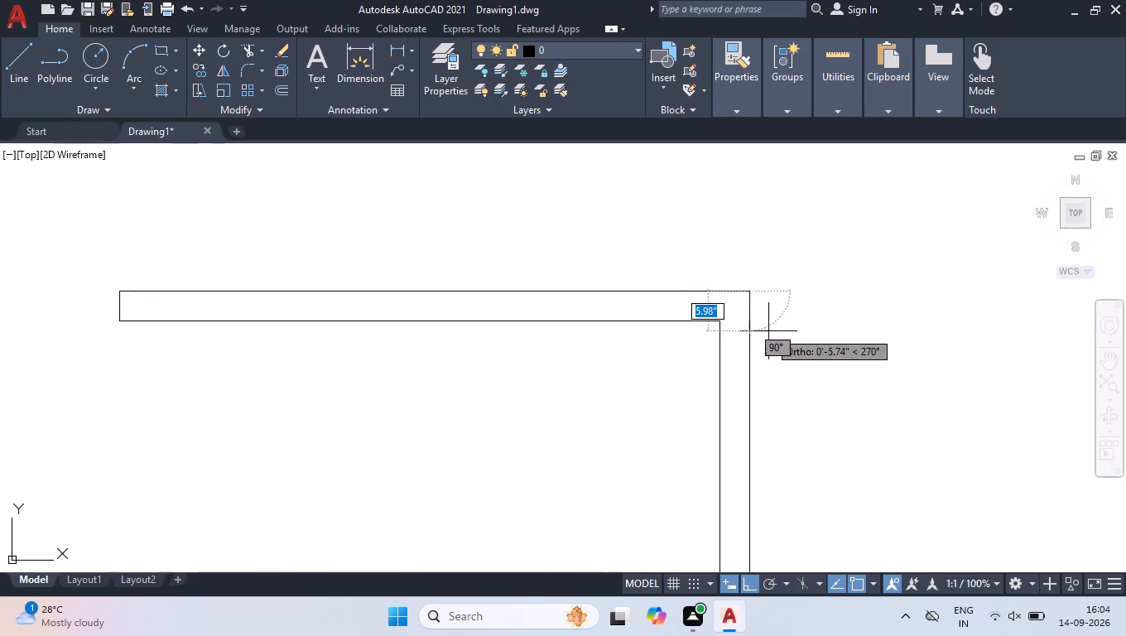
key("space")
Stretch the room's outer right line up to the end of the new top line to close the corner.
left_click(763, 304)
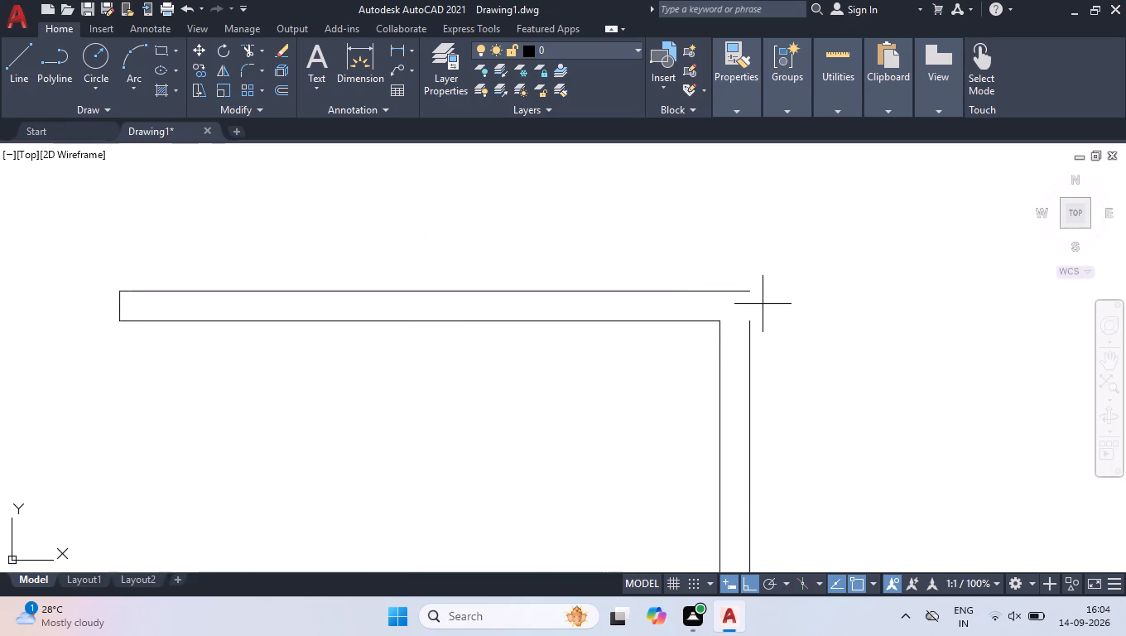
left_click(747, 334)
scroll(726, 269, "up", 1)
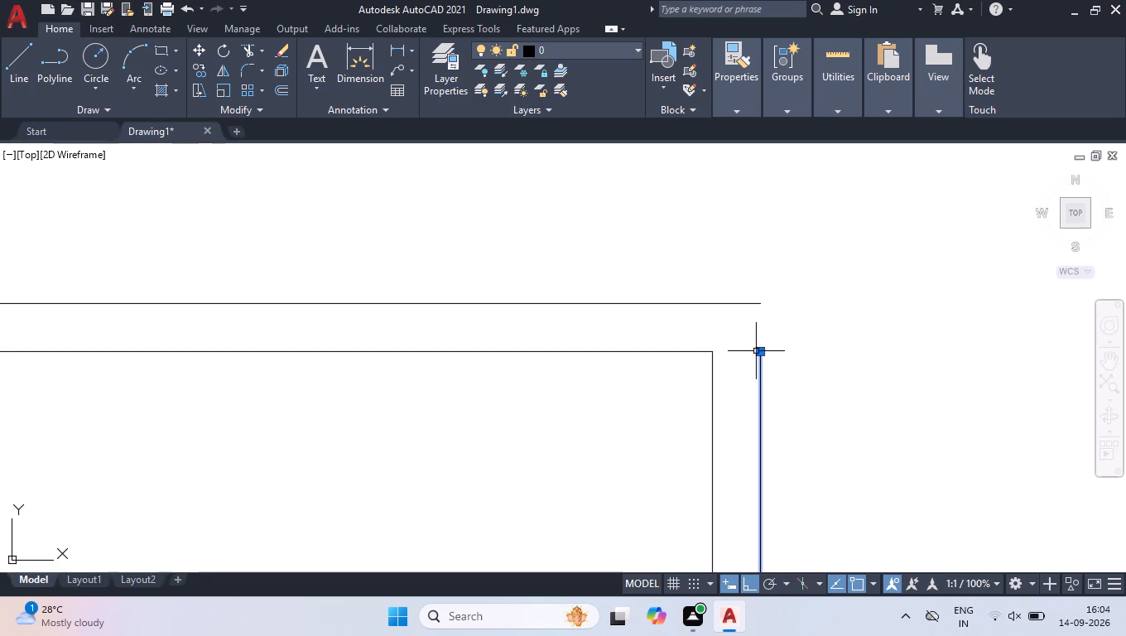
left_click(760, 352)
left_click(760, 301)
right_click(753, 299)
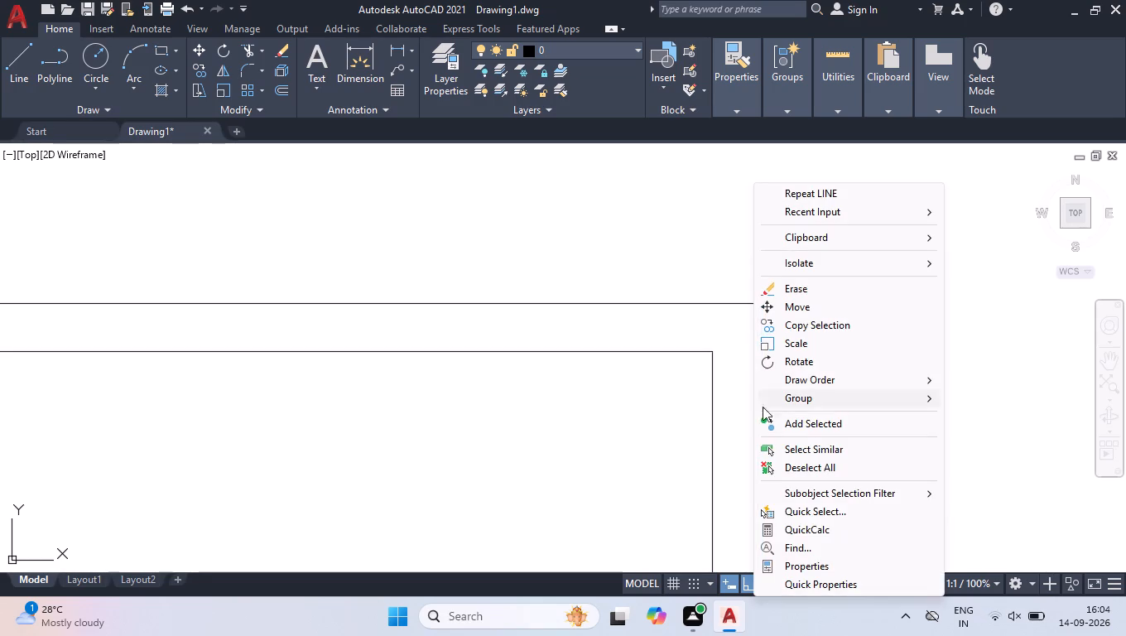
left_click(771, 463)
Shorten the horizontal line crossing the room's right wall by stretching its left end rightward, clear of the wall.
scroll(724, 412, "down", 4)
scroll(670, 314, "down", 2)
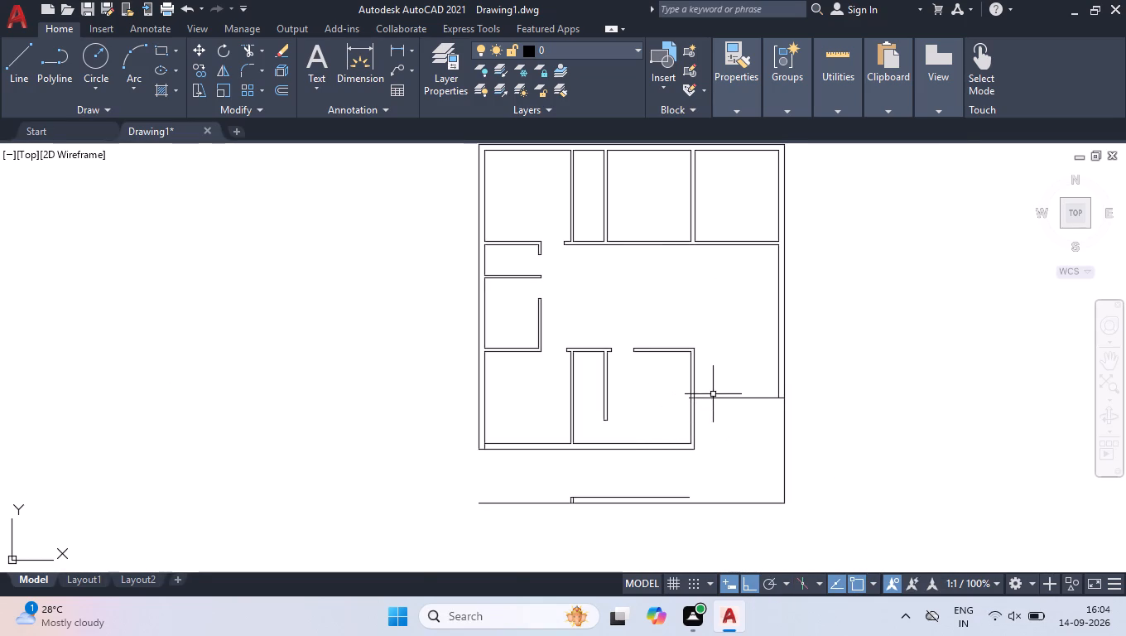
left_click(713, 398)
scroll(728, 407, "up", 3)
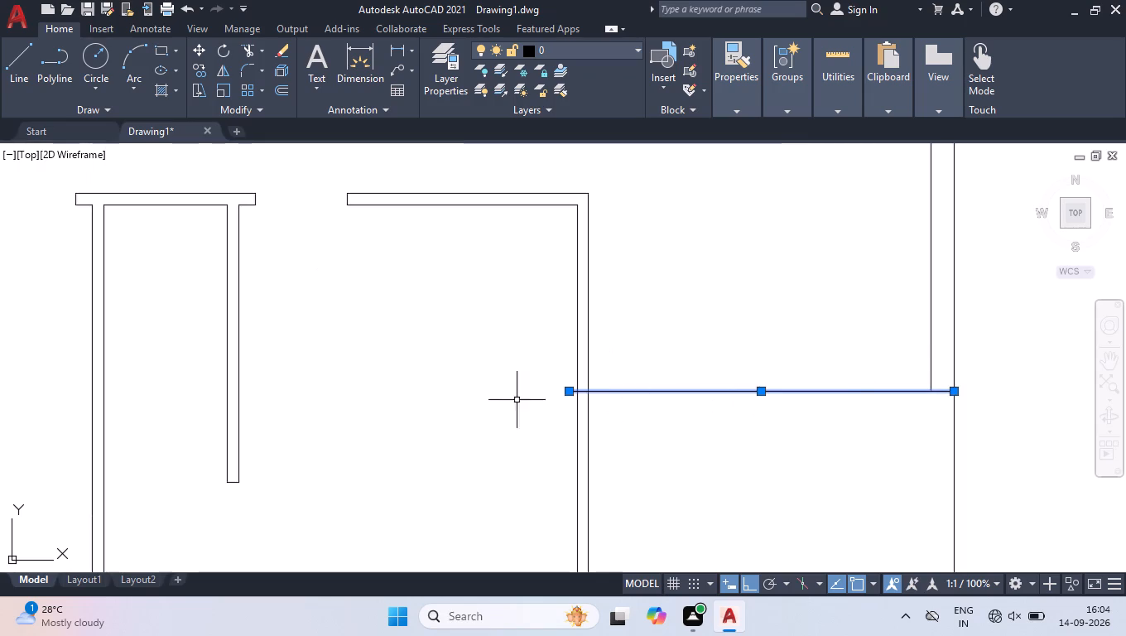
scroll(576, 388, "up", 2)
left_click(556, 398)
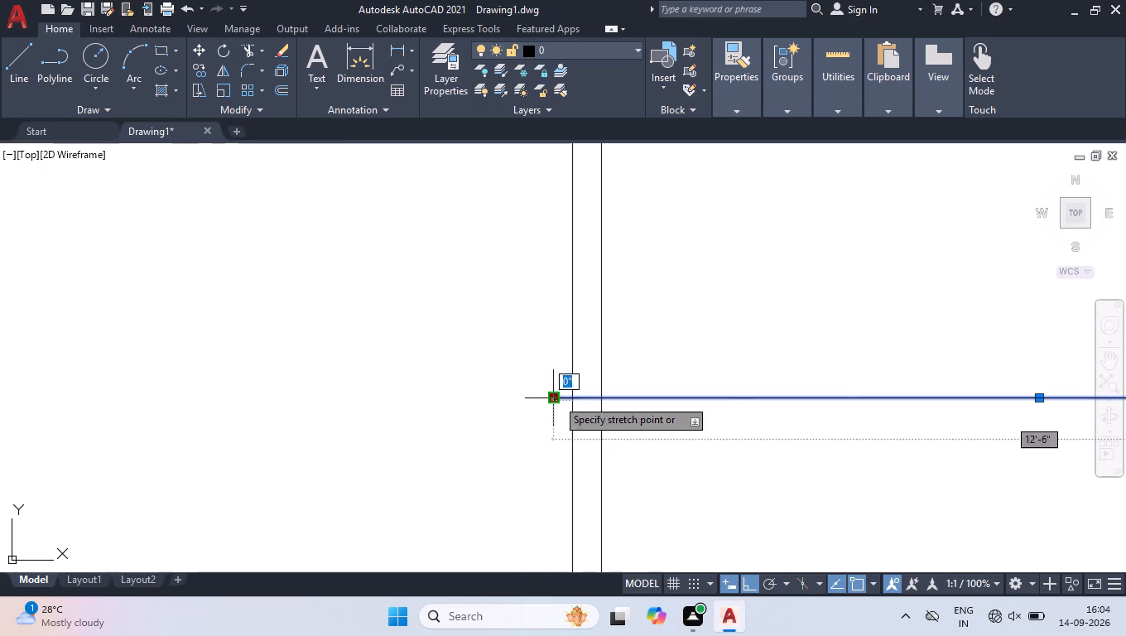
left_click(975, 398)
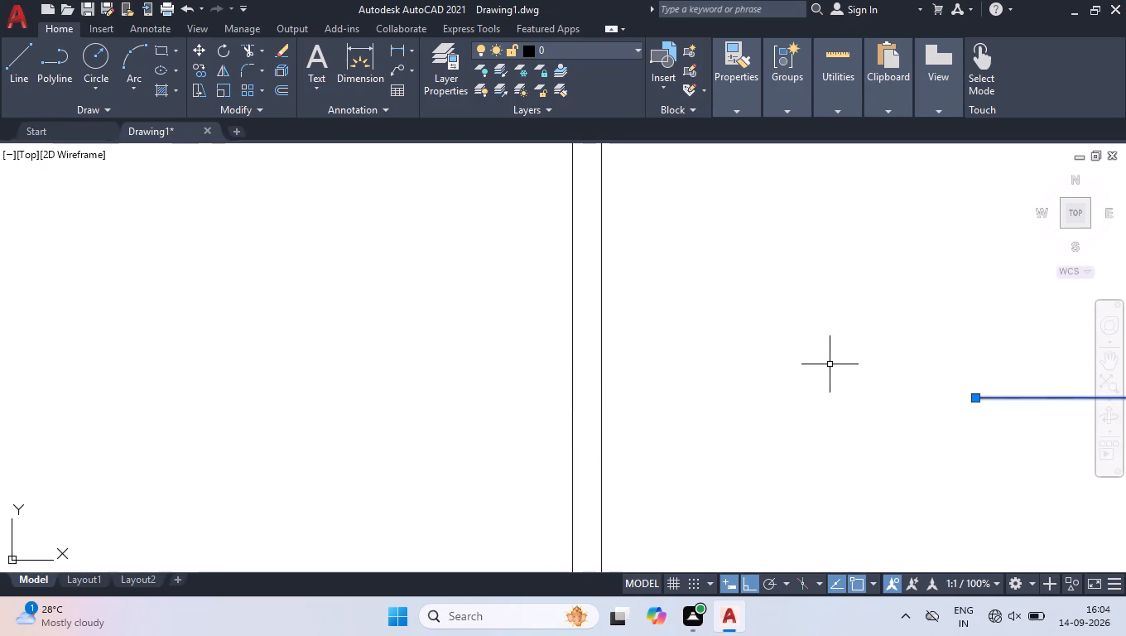
right_click(825, 363)
left_click(864, 469)
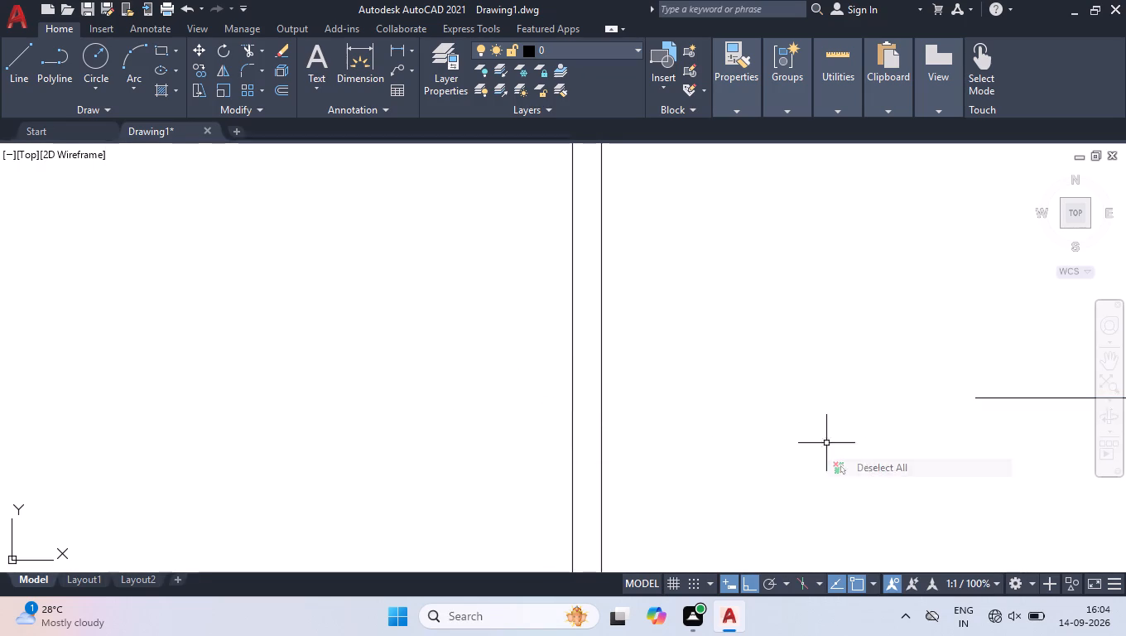
Quick-measure the distances across the central open area between the upper and lower rooms.
scroll(675, 369, "down", 3)
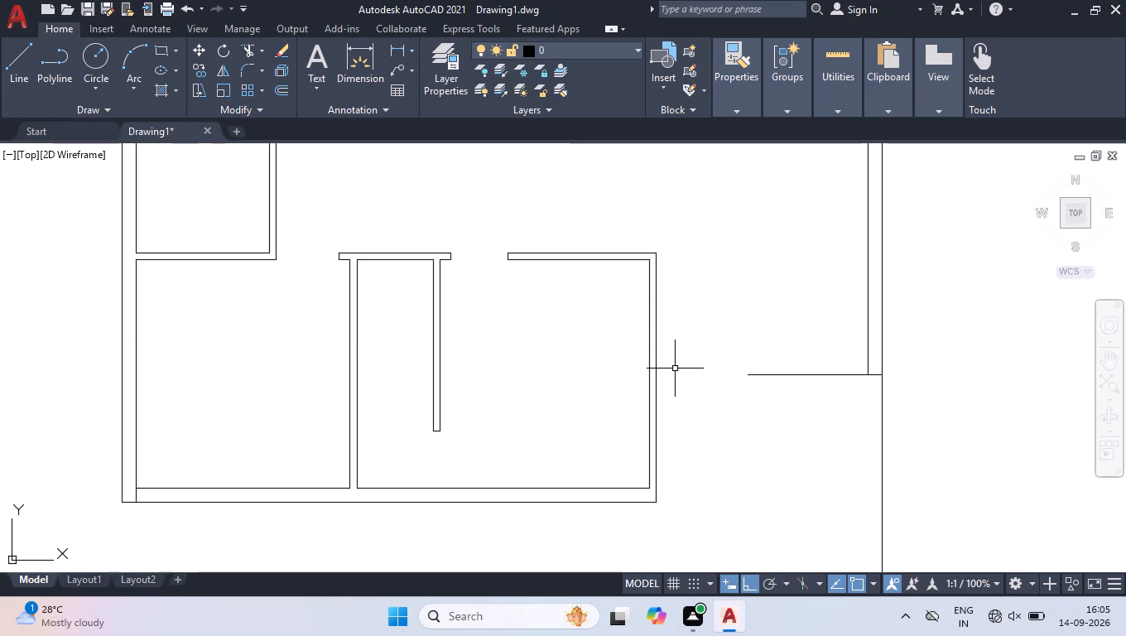
scroll(674, 369, "down", 2)
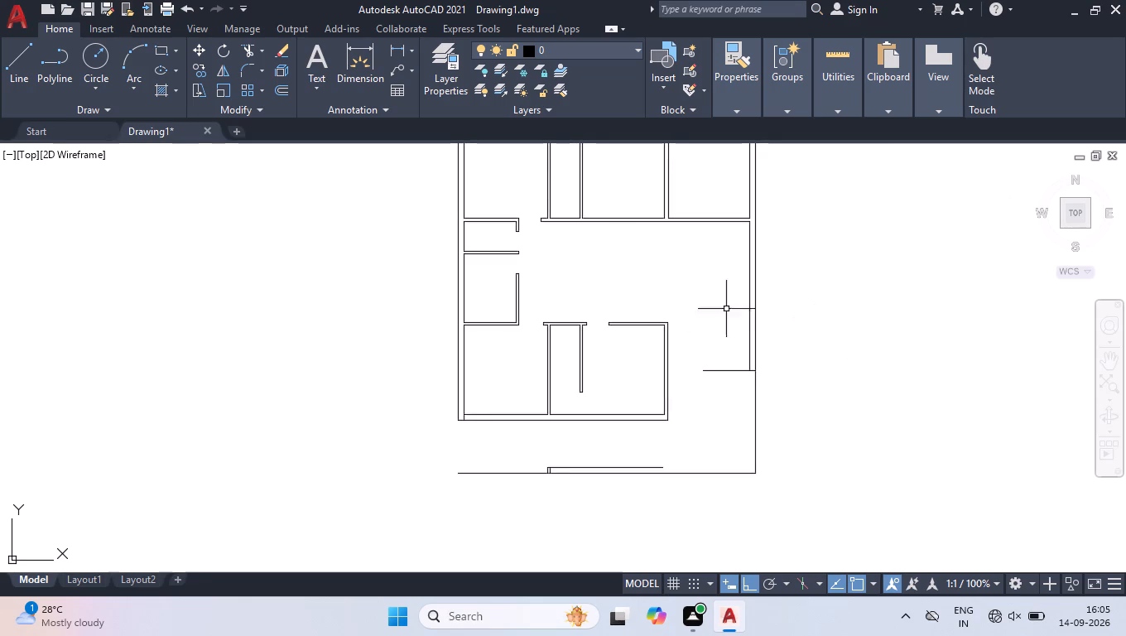
scroll(660, 293, "down", 1)
scroll(711, 252, "up", 3)
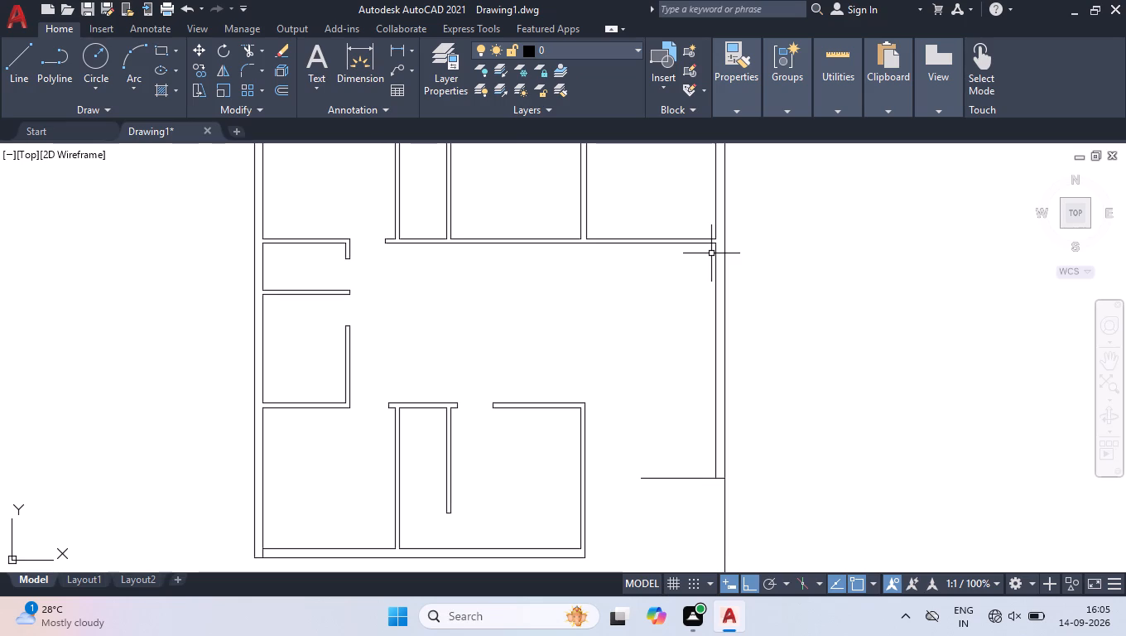
scroll(696, 278, "down", 1)
left_click(806, 133)
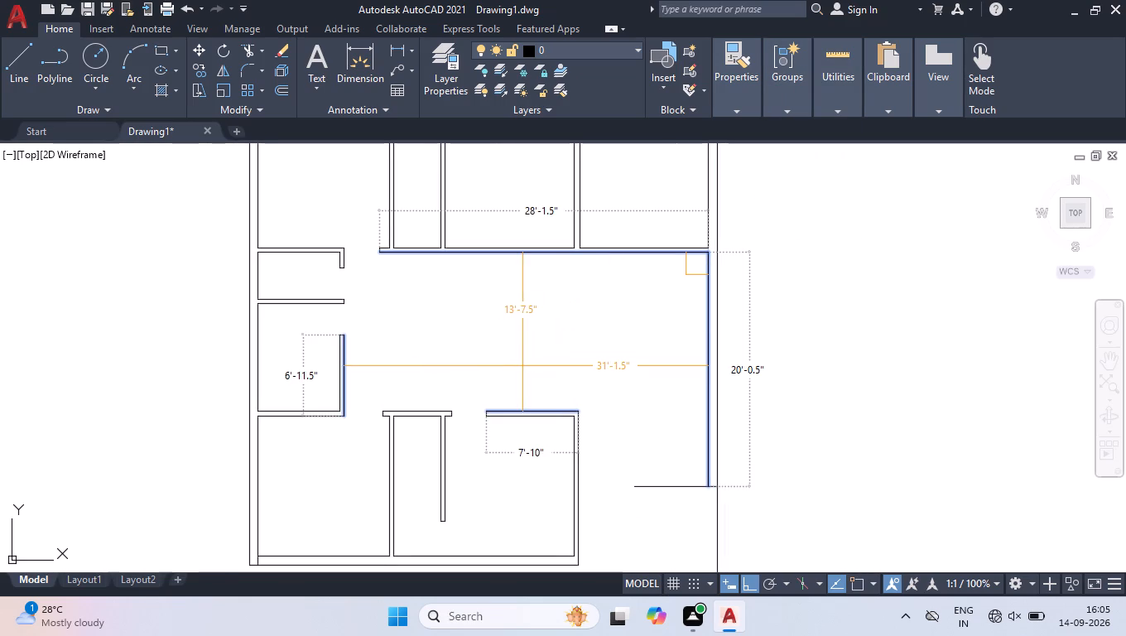
key("space")
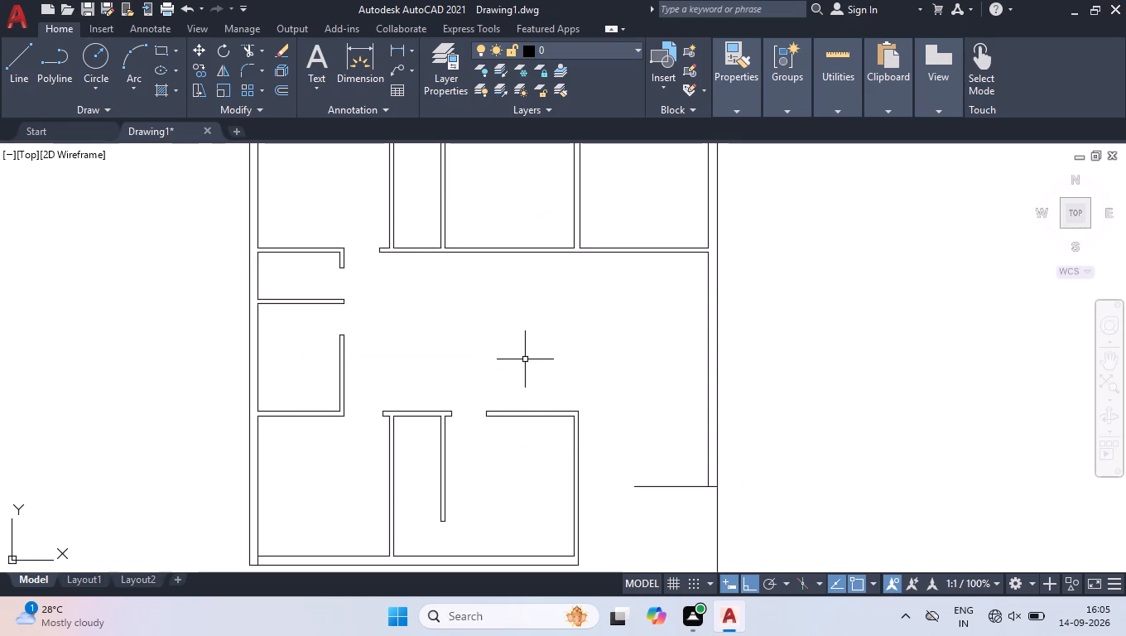
Draw a small room's inner outline below the upper right room: 4'6" down the outer wall's inner face, 7'1" left, and up to the partition.
key("l")
key("Return")
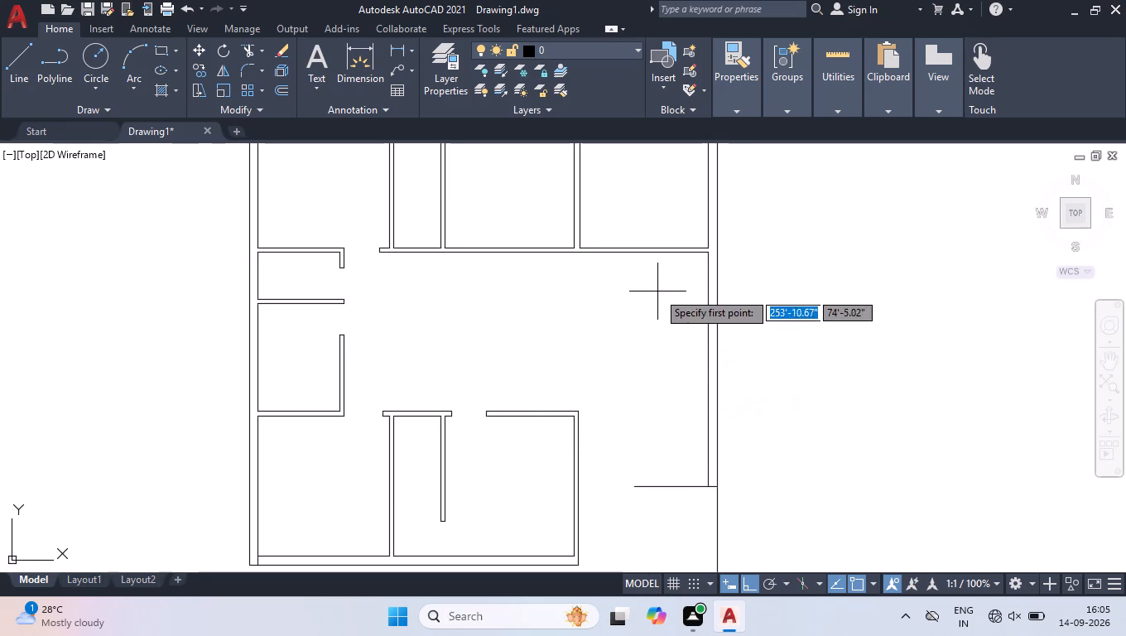
scroll(695, 258, "up", 2)
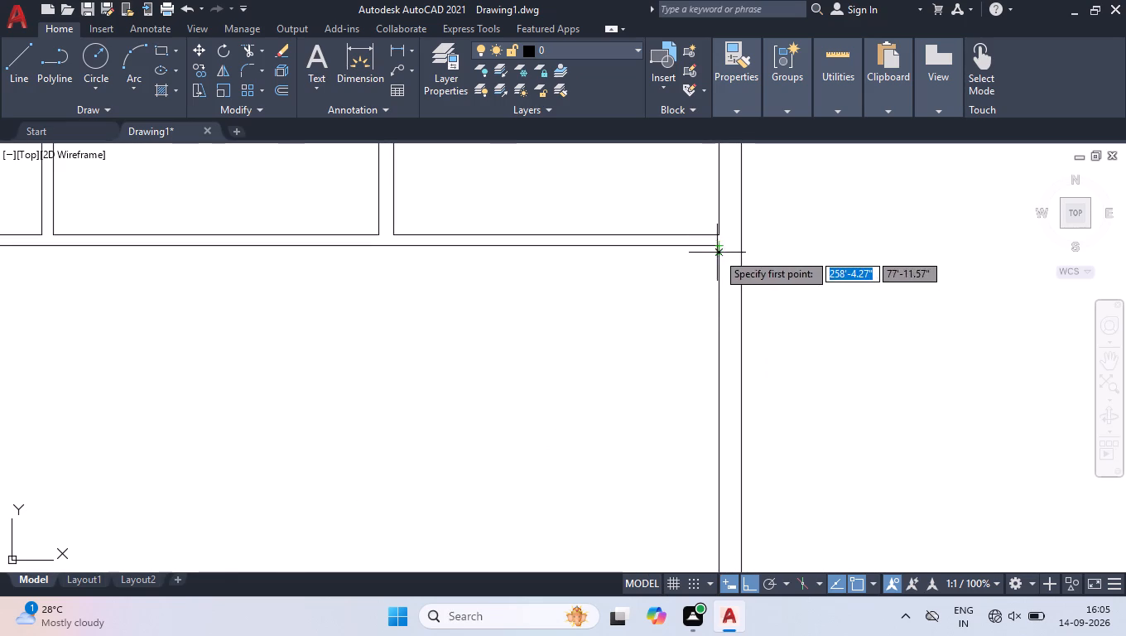
left_click(718, 248)
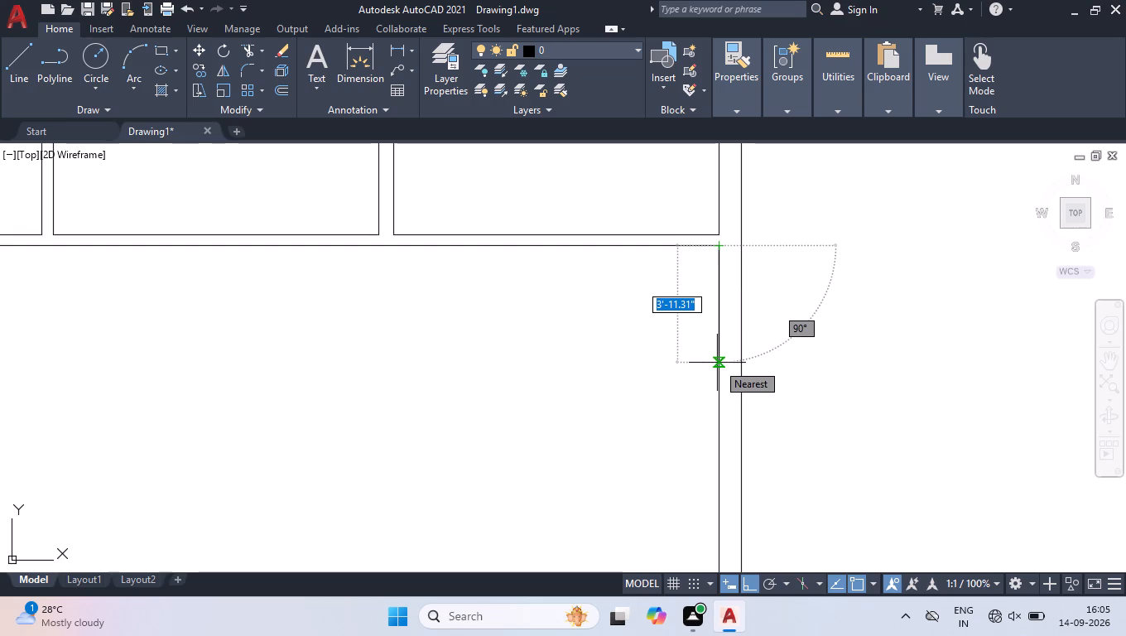
type("4'6")
key("Return")
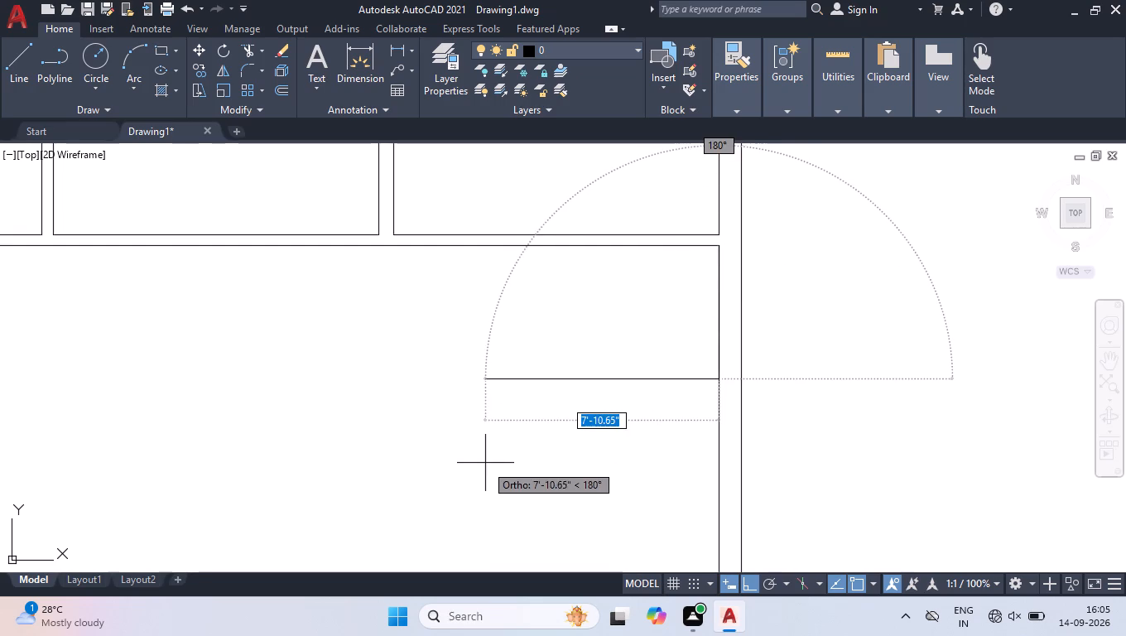
type("7'1")
key("Return")
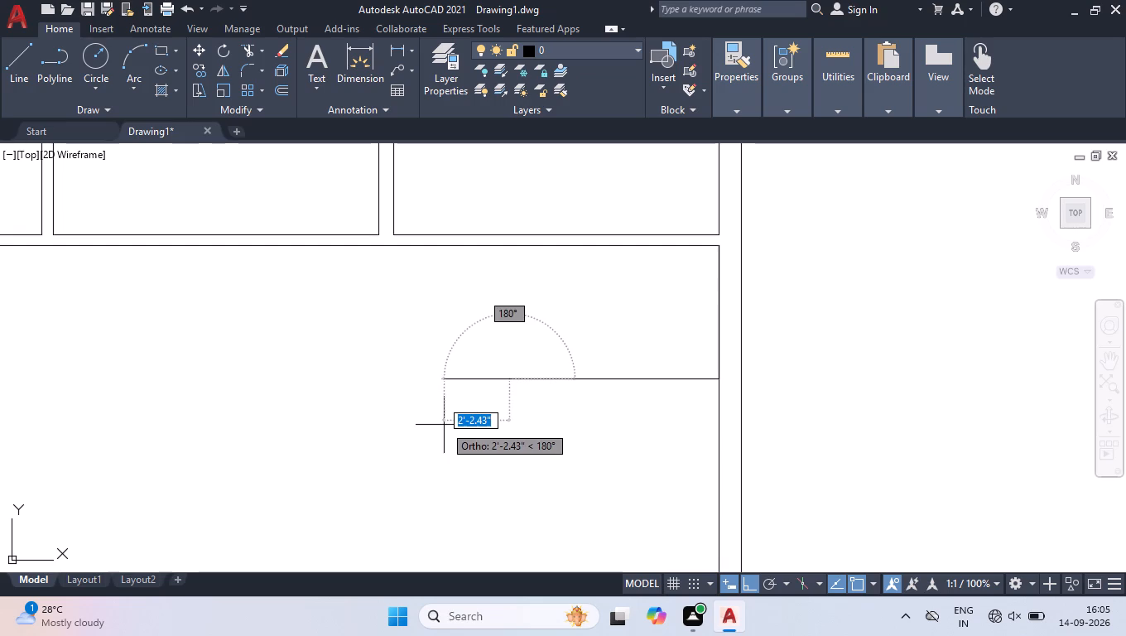
left_click(508, 248)
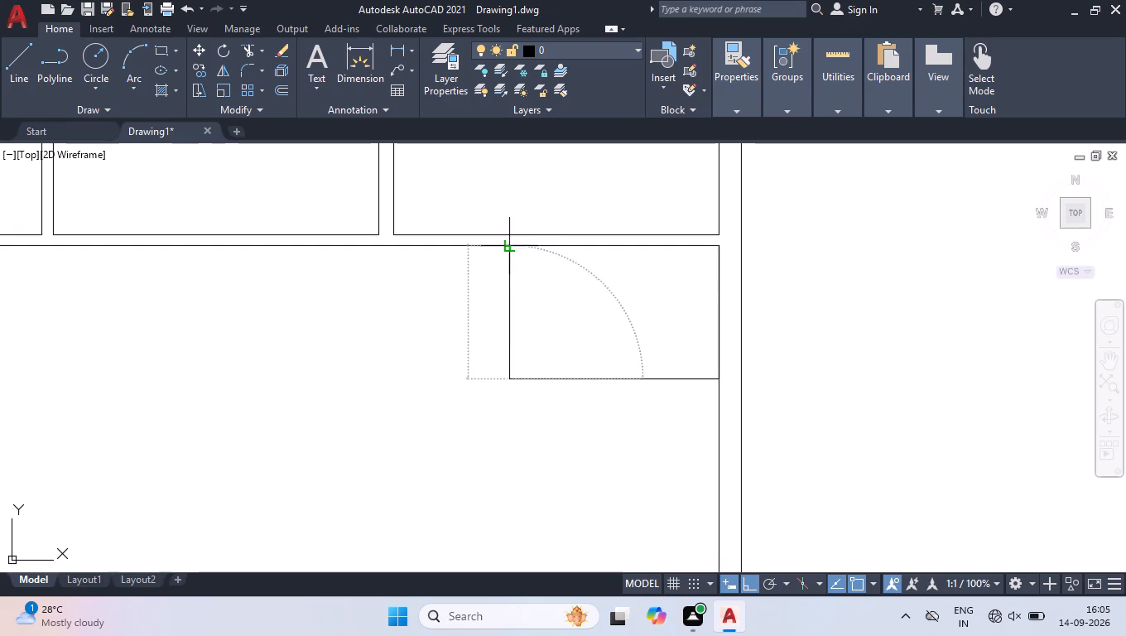
key("space")
Delete the new vertical line that overlaps the right outer wall's inner line.
left_click(720, 304)
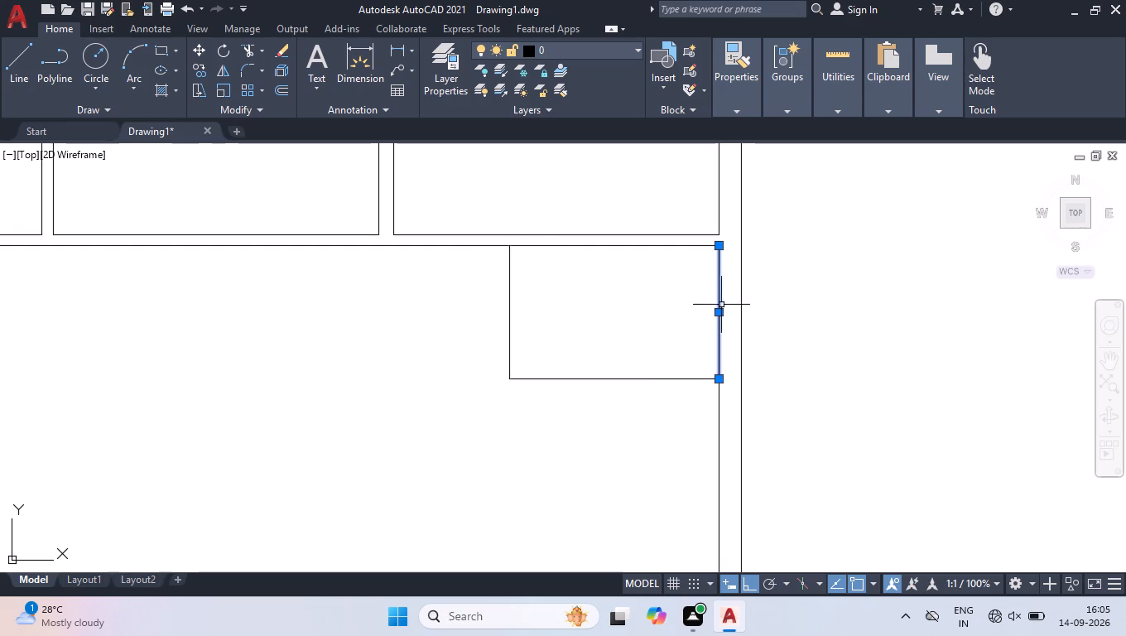
key("Delete")
Offset the small room's left and bottom lines outward by 4.5" to form its partitions.
type("off")
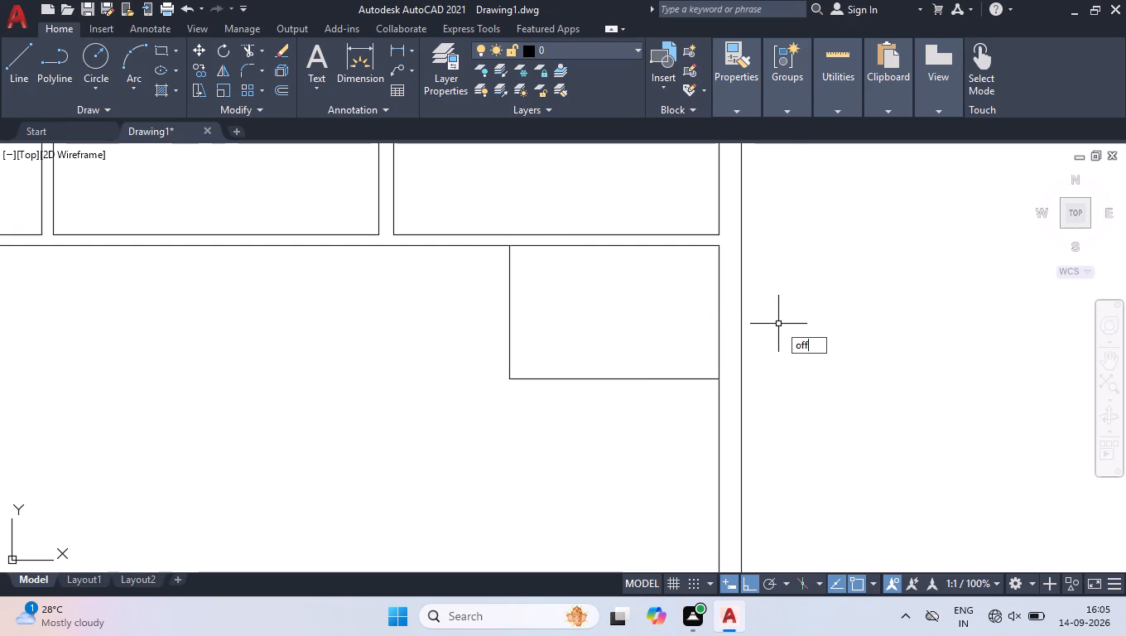
key("Return")
type("4.5")
key("Return")
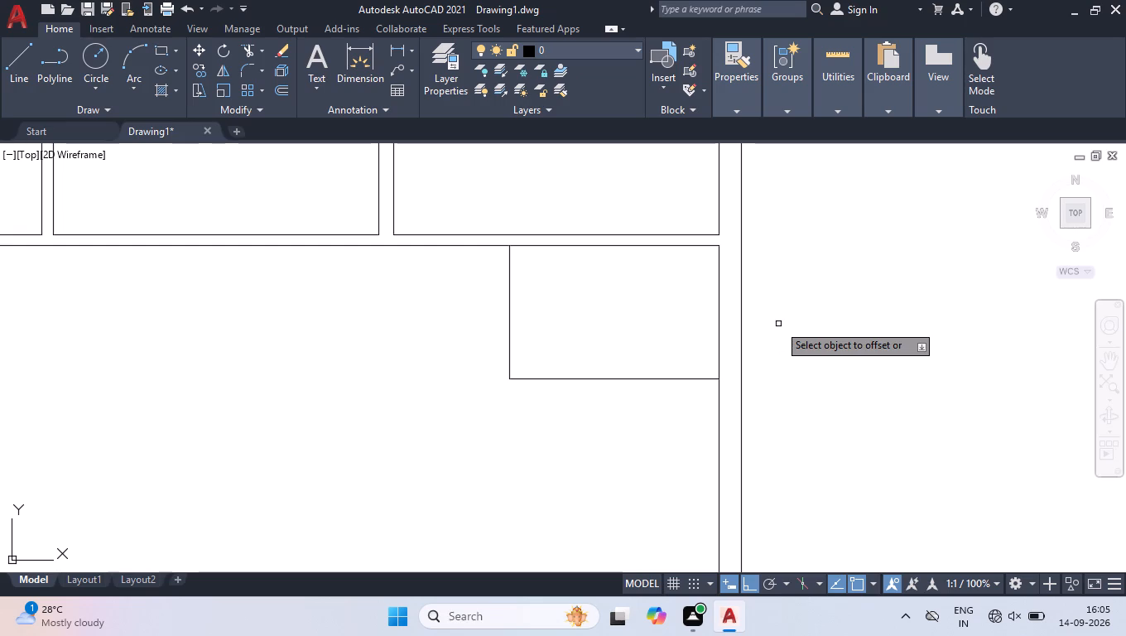
left_click(506, 326)
left_click(508, 317)
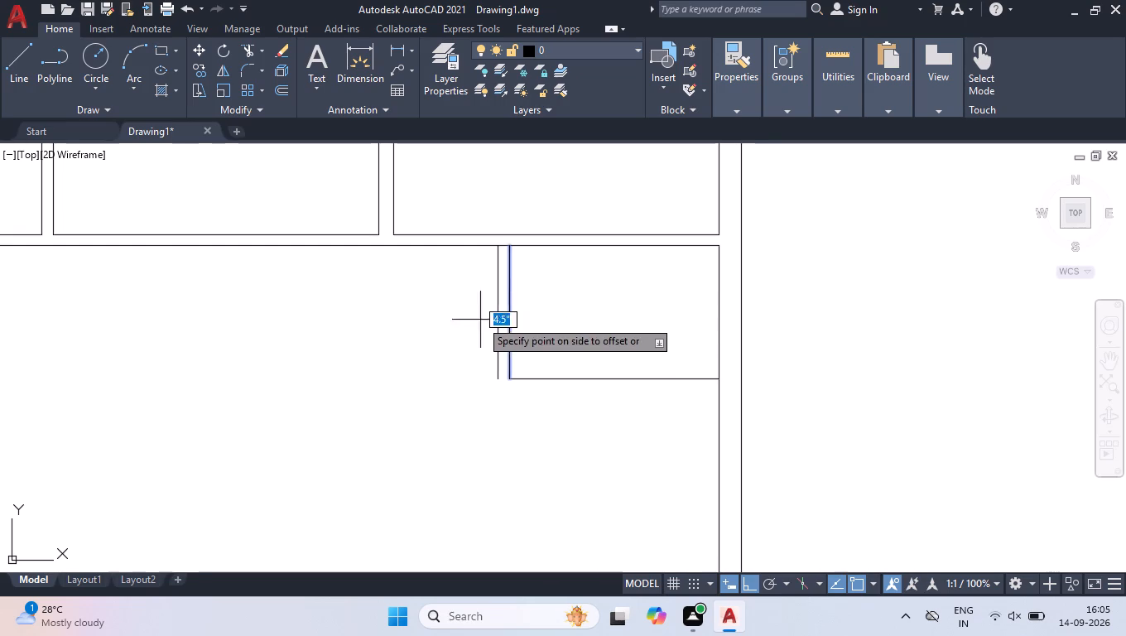
left_click(480, 320)
left_click(537, 378)
left_click(543, 404)
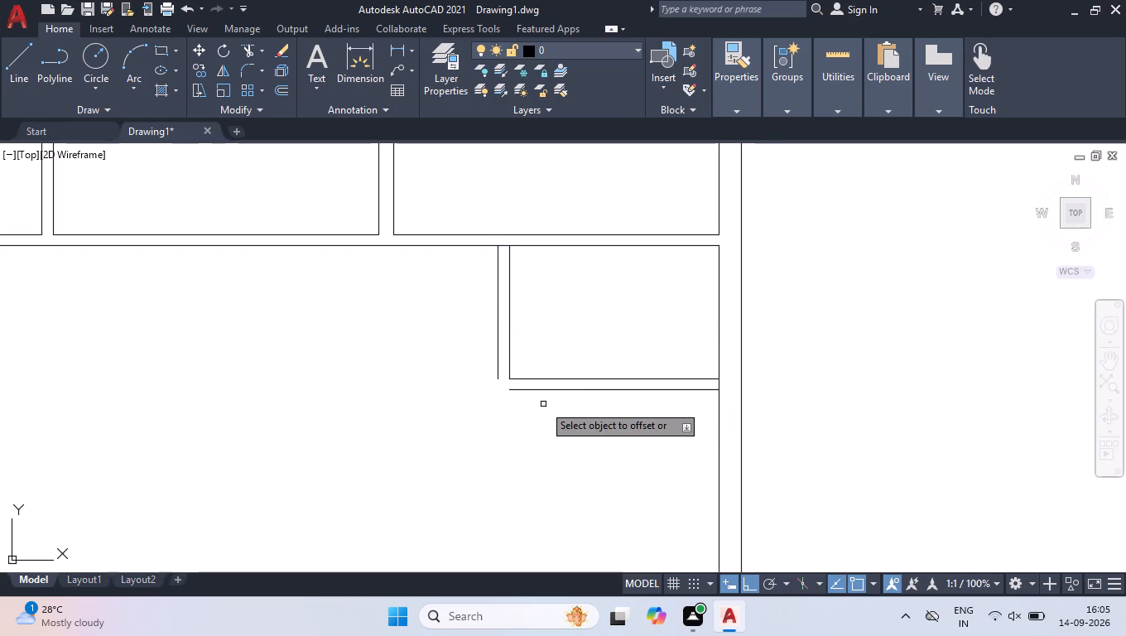
key("space")
Fillet the two offset partition lines together to close the small room's lower left outer corner.
type("f")
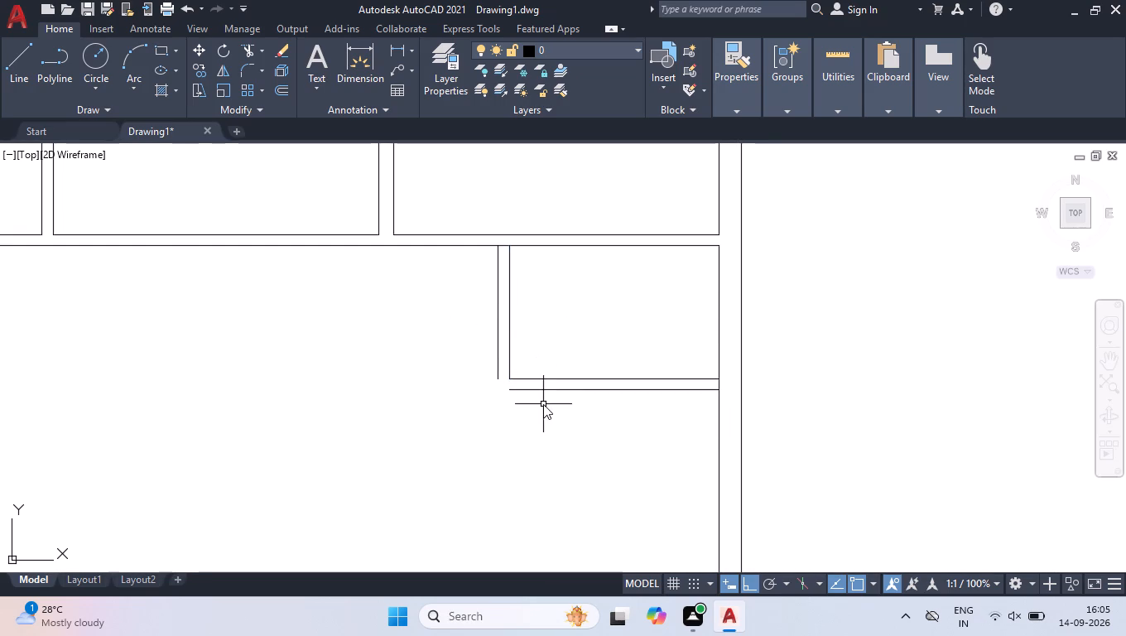
key("Return")
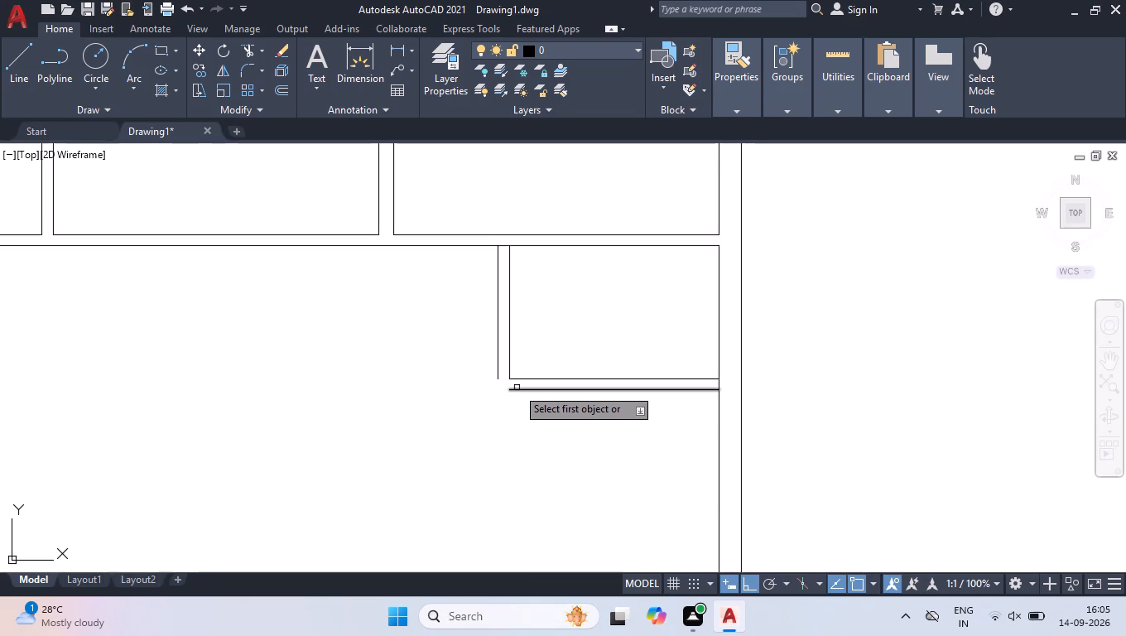
left_click(517, 388)
left_click(510, 388)
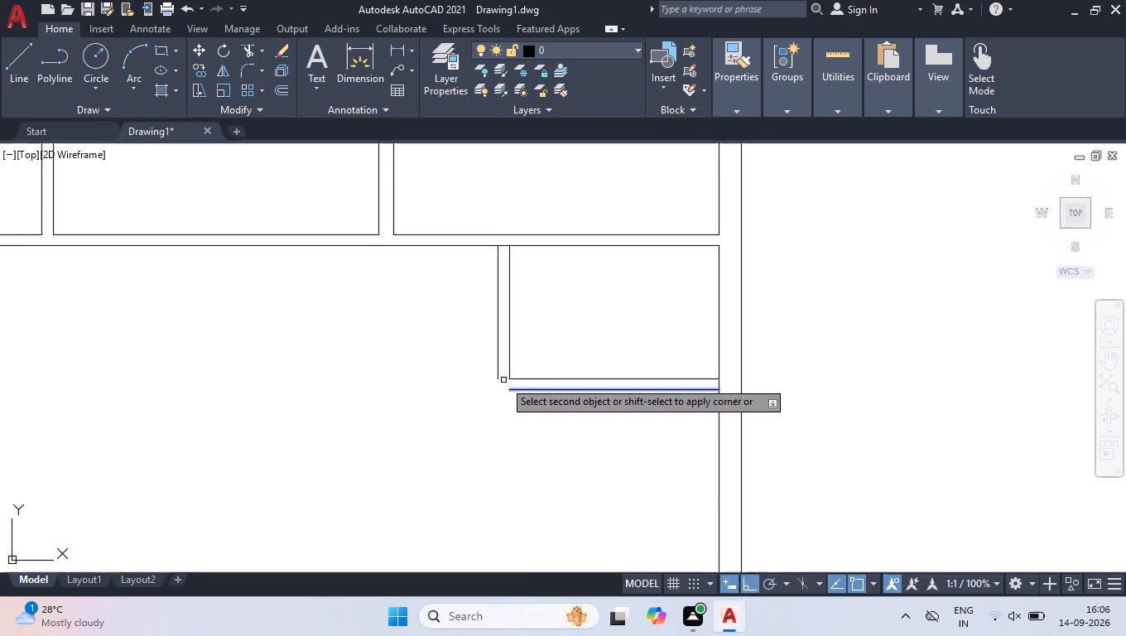
left_click(499, 374)
Quick-measure the distances in the open area between the new small room and the lower end of the right outer wall.
scroll(515, 452, "down", 2)
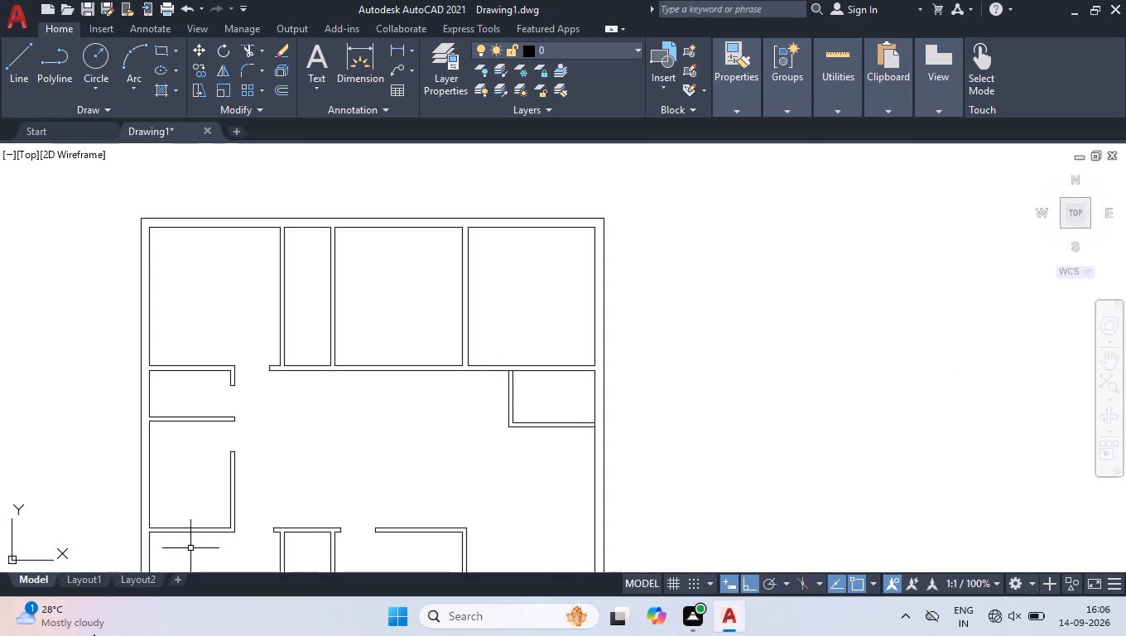
scroll(682, 414, "down", 2)
scroll(600, 408, "up", 4)
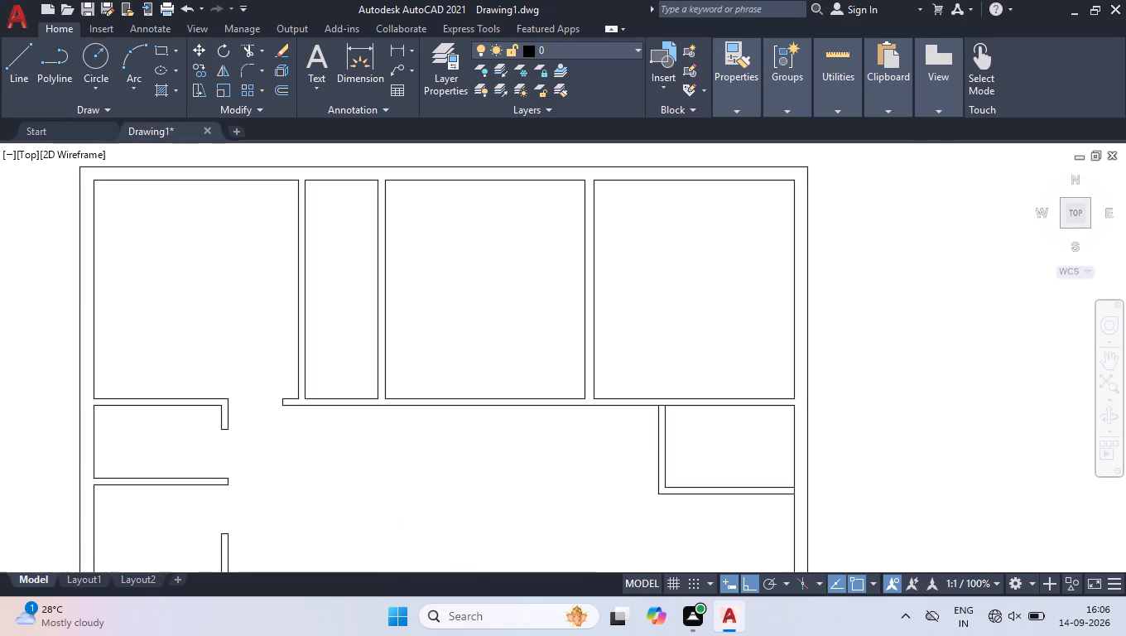
scroll(592, 381, "down", 2)
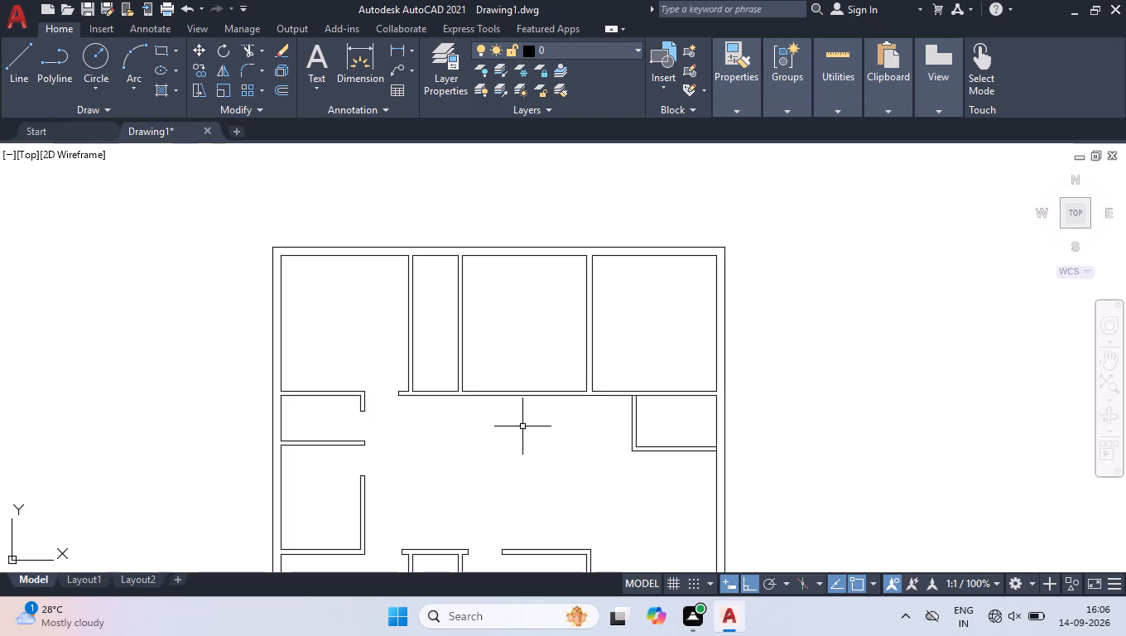
scroll(530, 415, "down", 3)
scroll(570, 443, "up", 4)
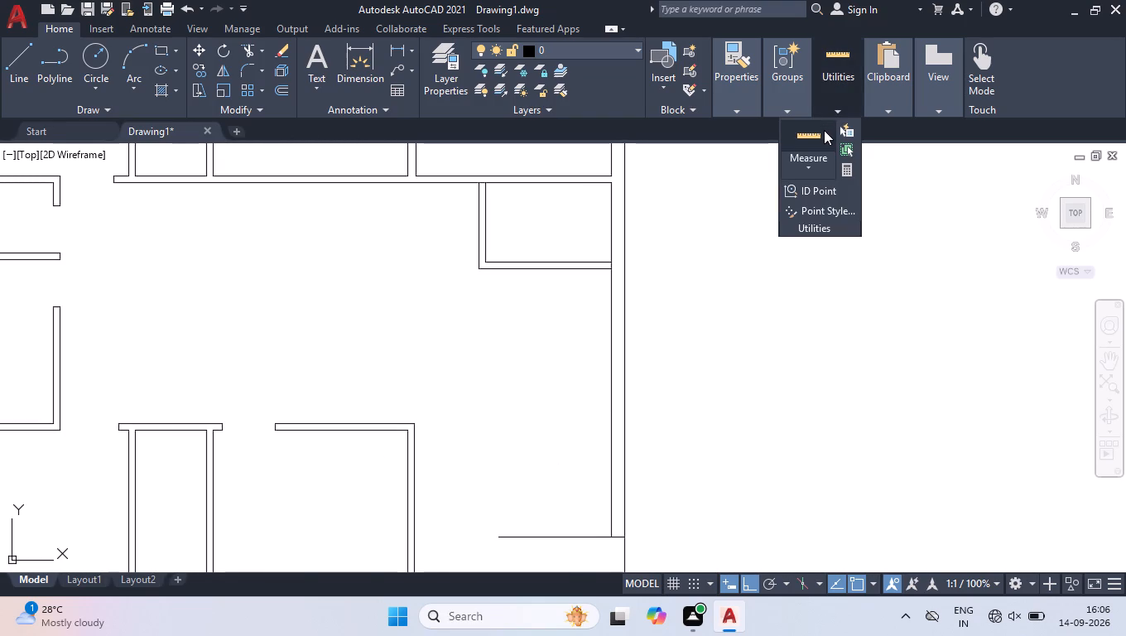
left_click(824, 130)
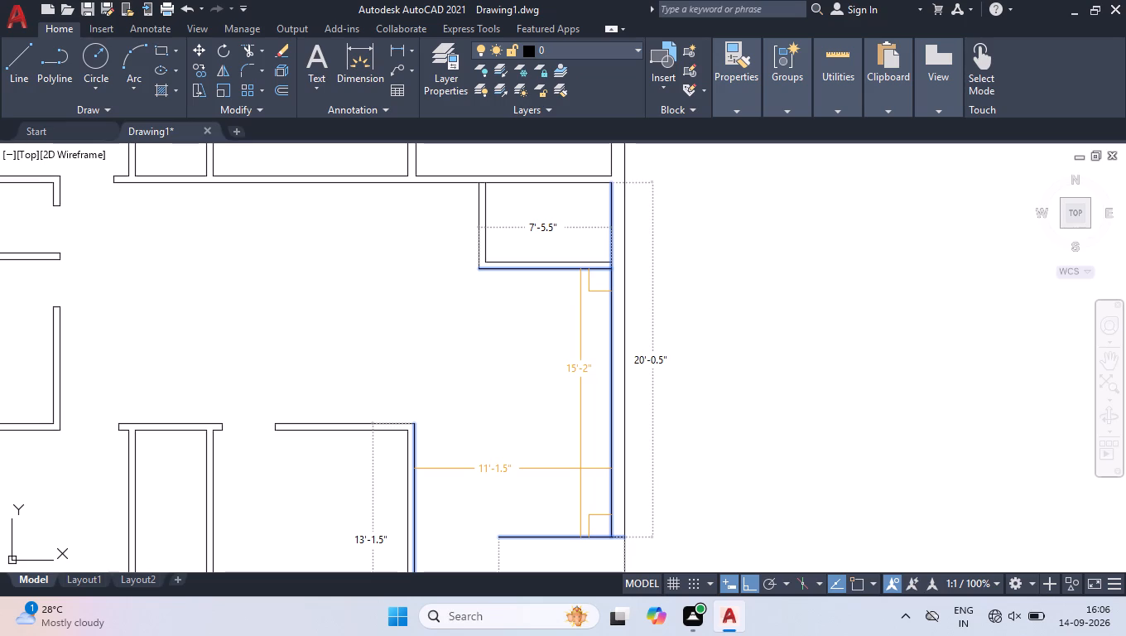
key("Return")
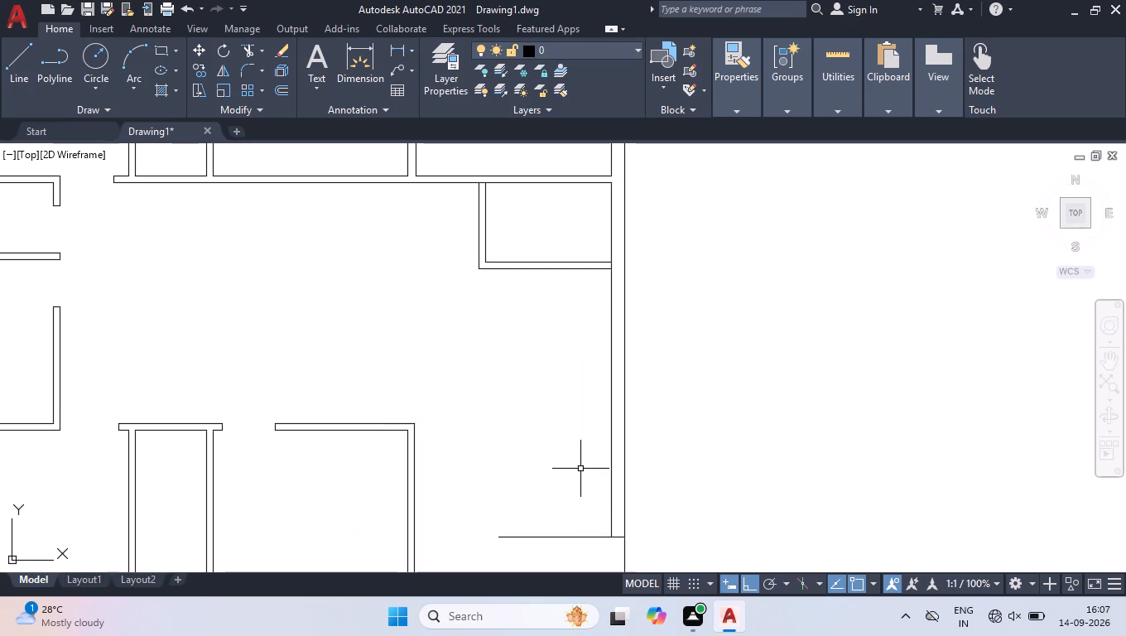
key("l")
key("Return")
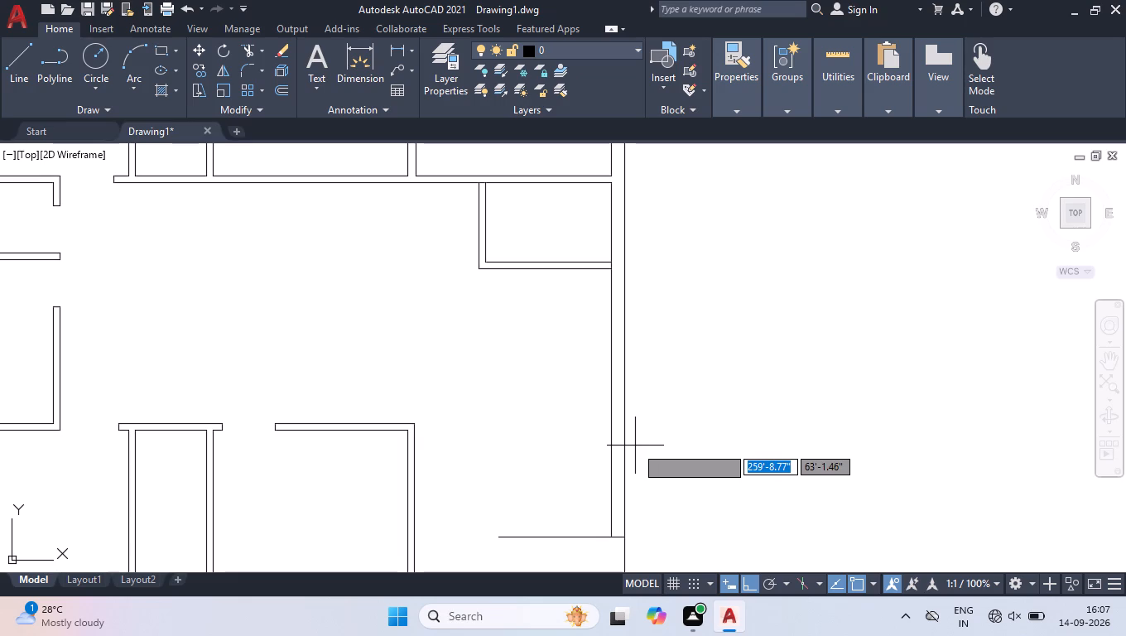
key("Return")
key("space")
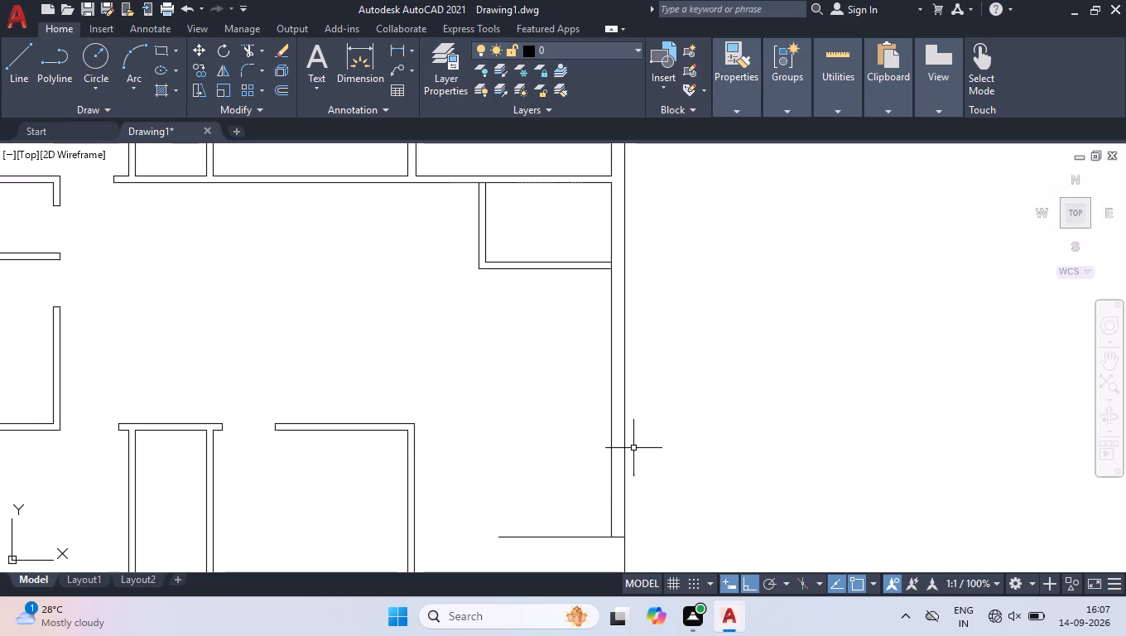
Start a linear dimension near the junction of the small room's left partition with the upper rooms' bottom wall.
scroll(519, 421, "down", 2)
scroll(493, 330, "up", 6)
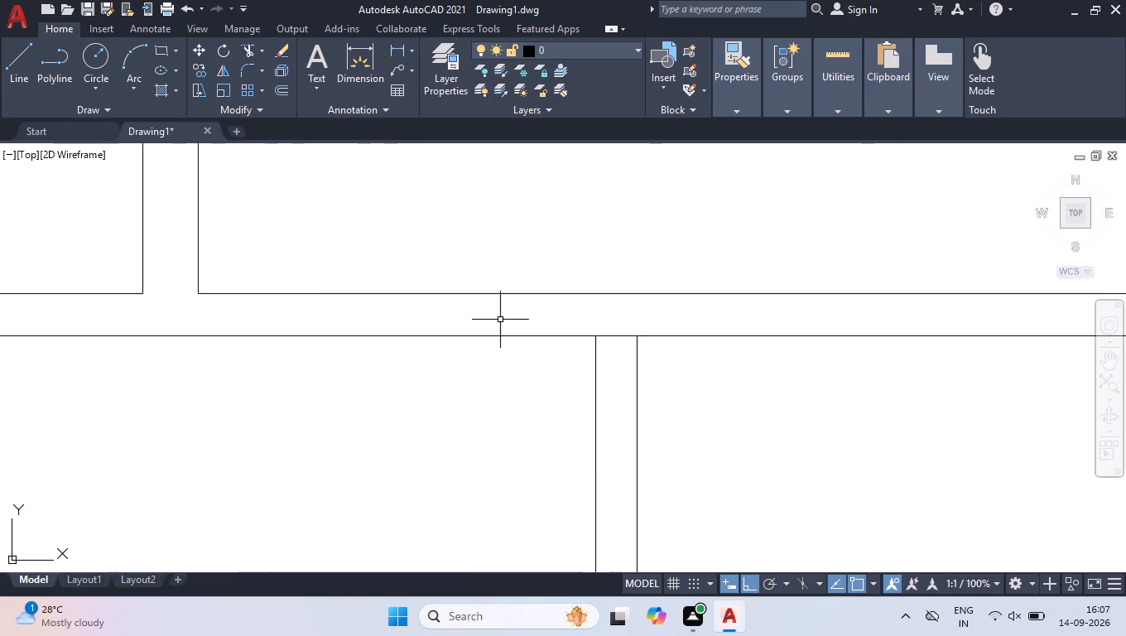
type("dli")
key("Return")
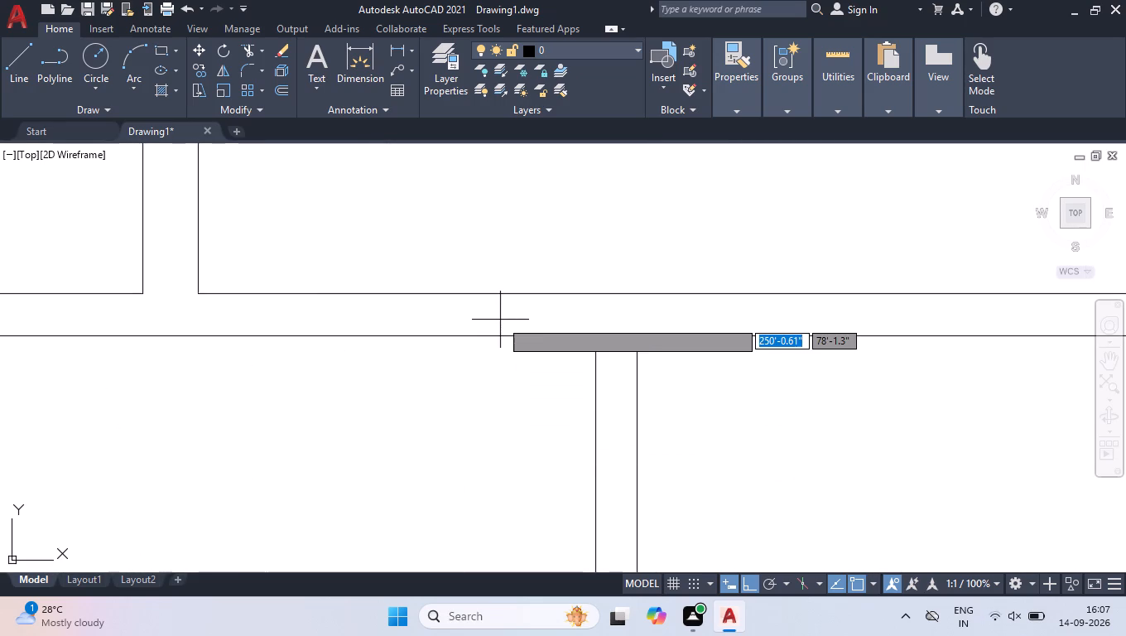
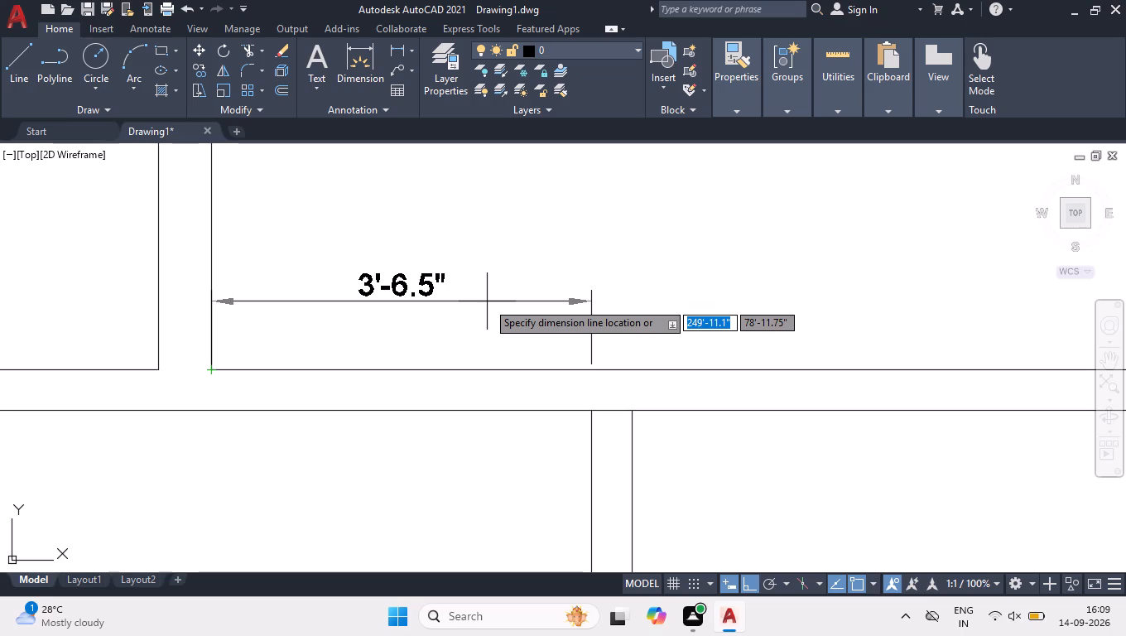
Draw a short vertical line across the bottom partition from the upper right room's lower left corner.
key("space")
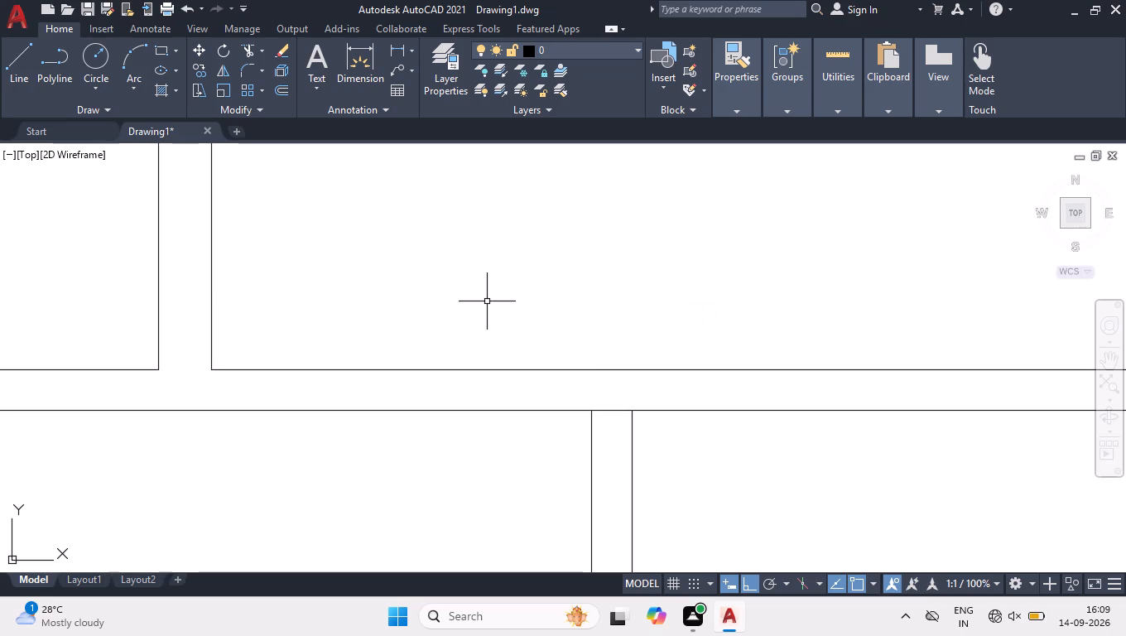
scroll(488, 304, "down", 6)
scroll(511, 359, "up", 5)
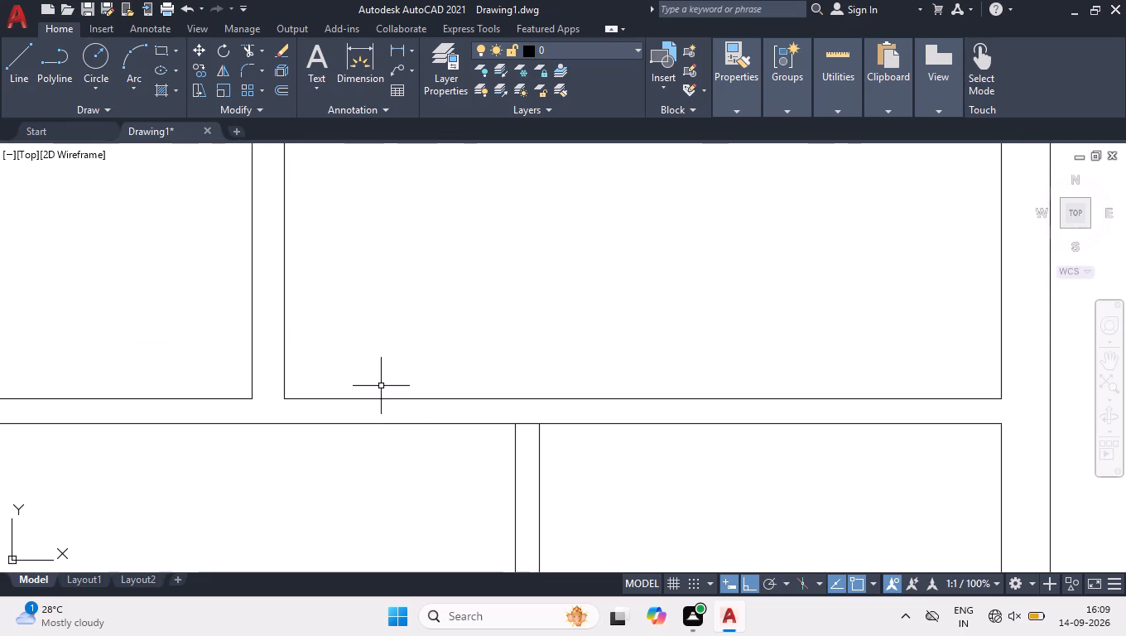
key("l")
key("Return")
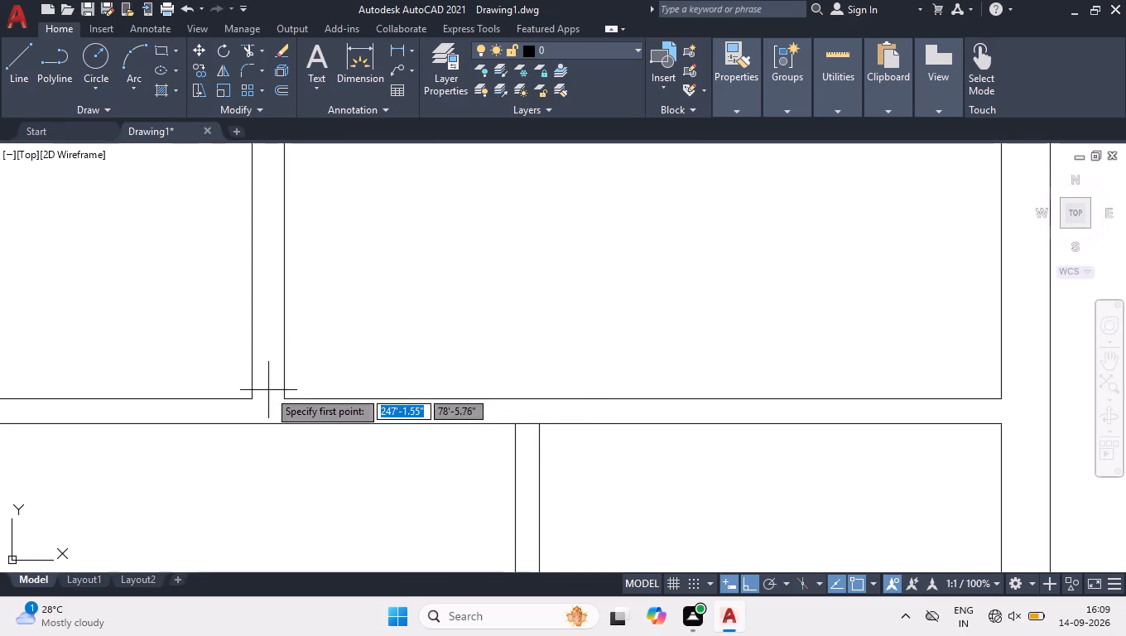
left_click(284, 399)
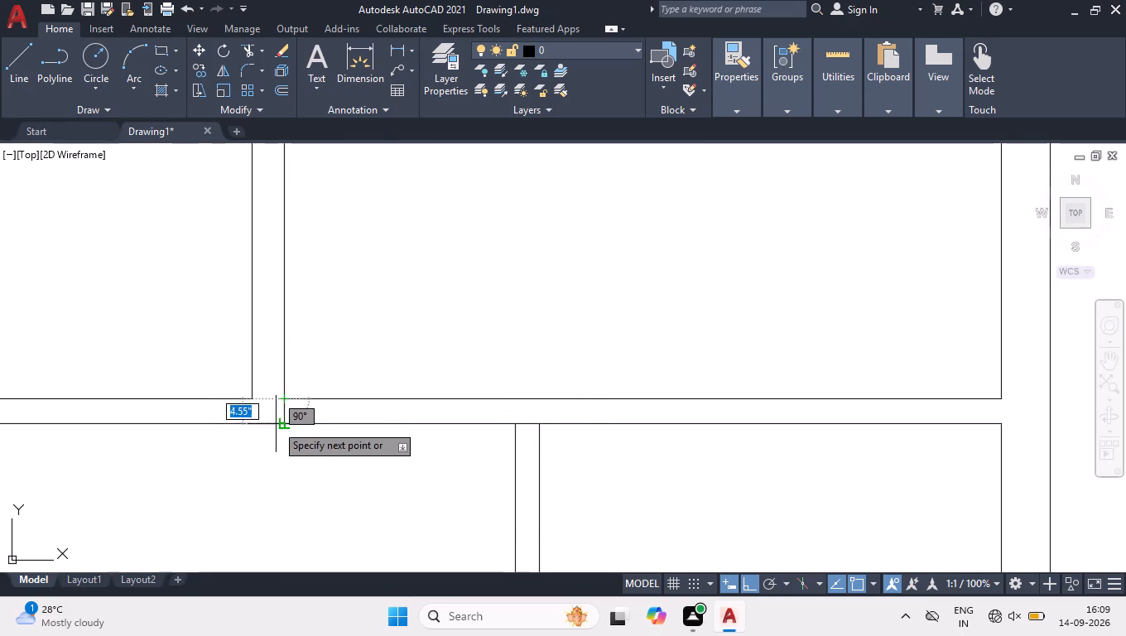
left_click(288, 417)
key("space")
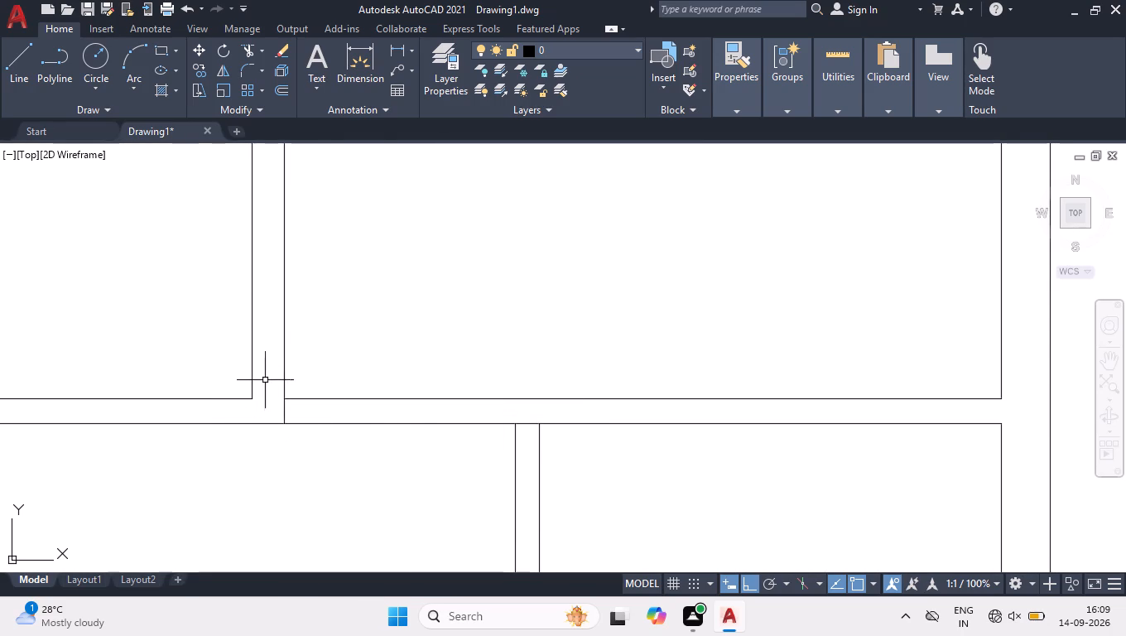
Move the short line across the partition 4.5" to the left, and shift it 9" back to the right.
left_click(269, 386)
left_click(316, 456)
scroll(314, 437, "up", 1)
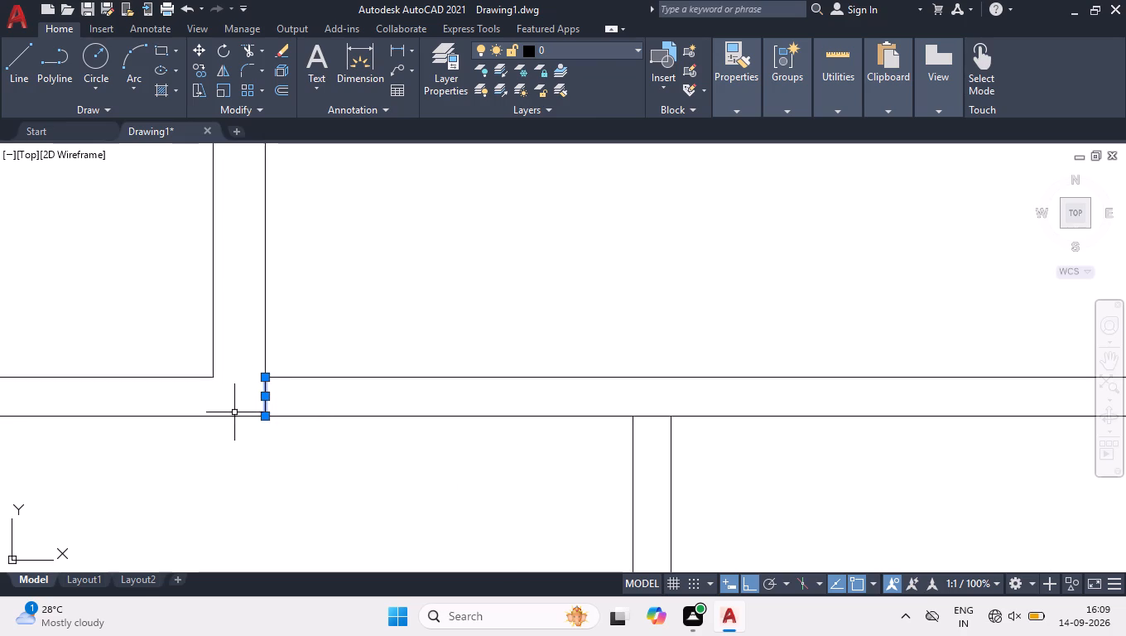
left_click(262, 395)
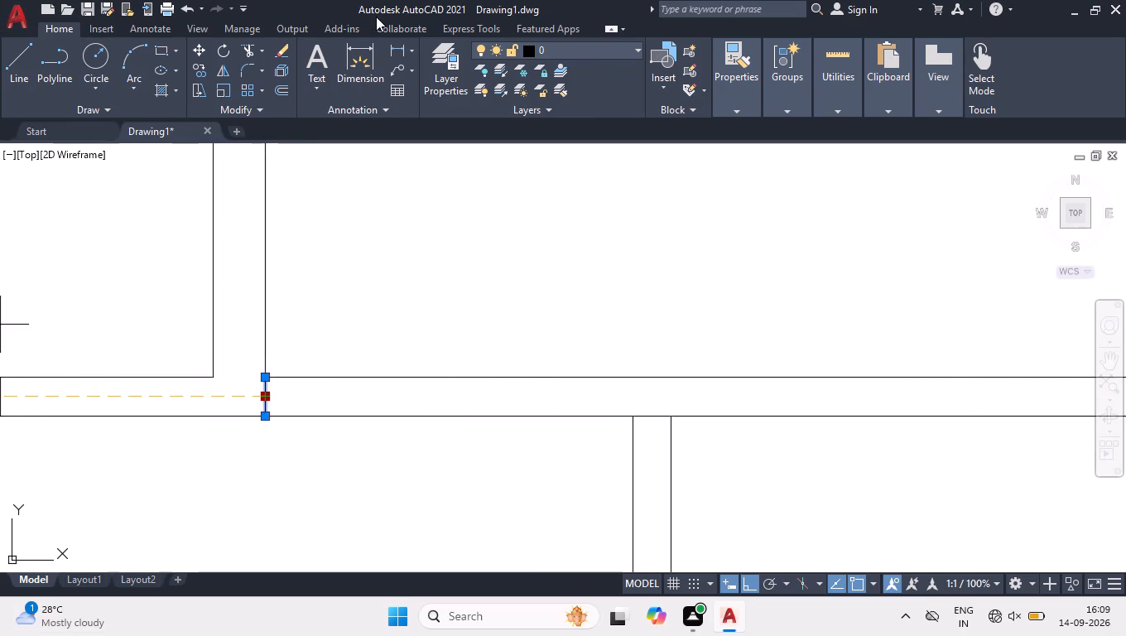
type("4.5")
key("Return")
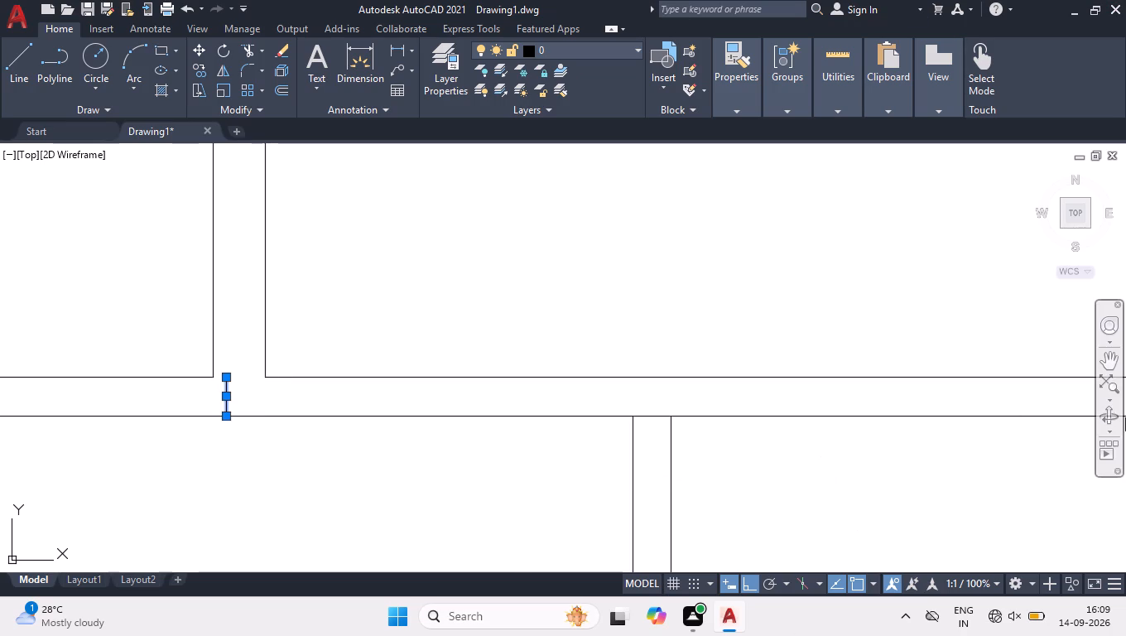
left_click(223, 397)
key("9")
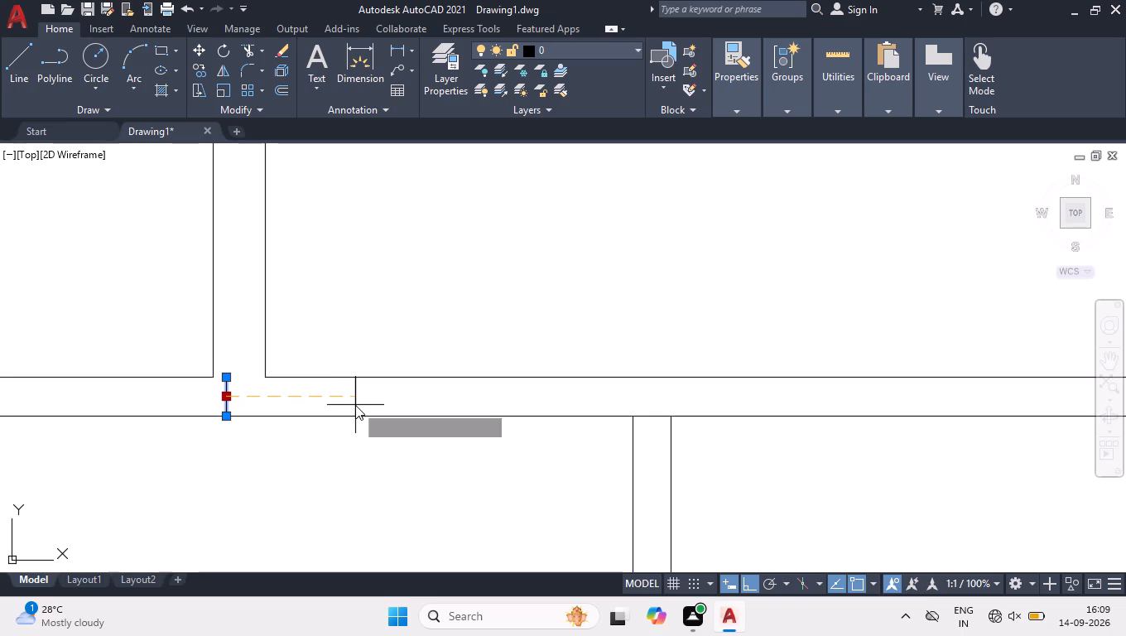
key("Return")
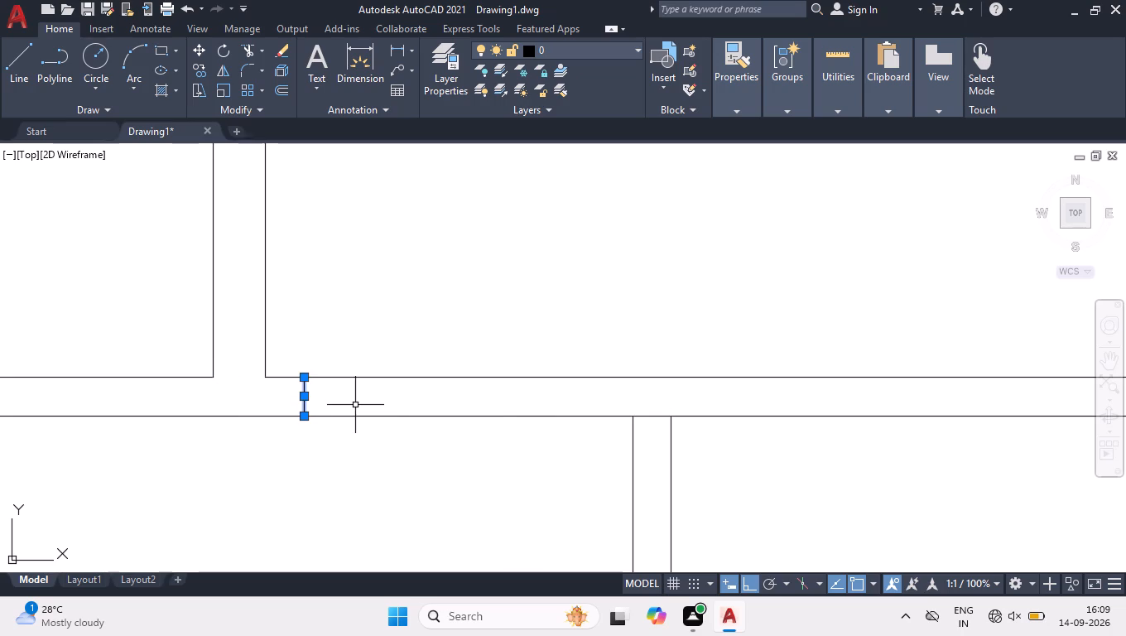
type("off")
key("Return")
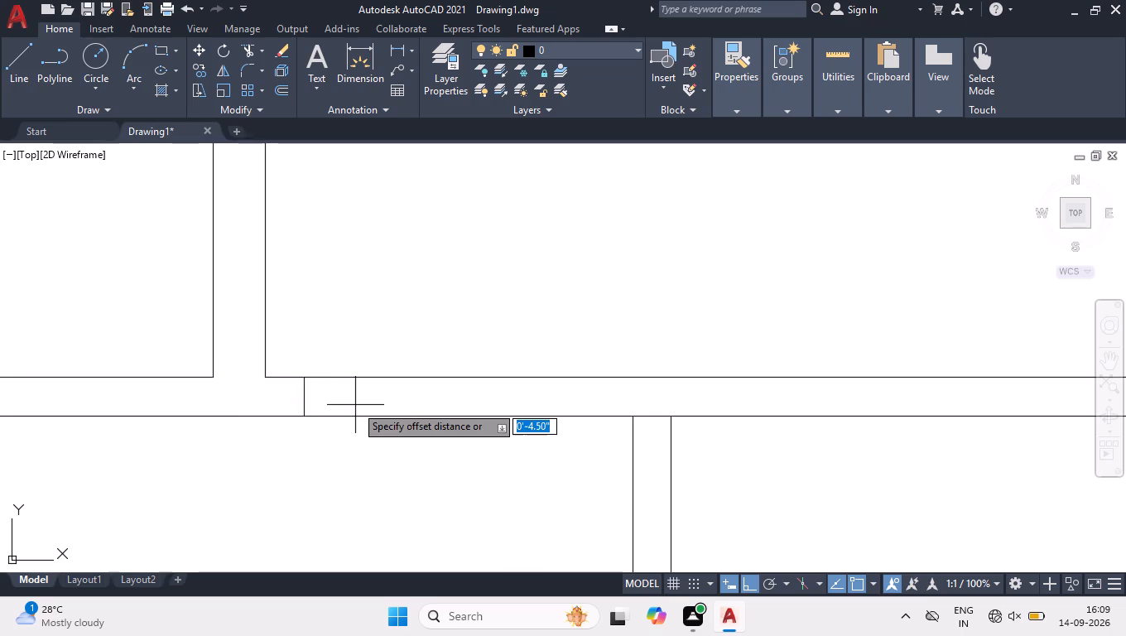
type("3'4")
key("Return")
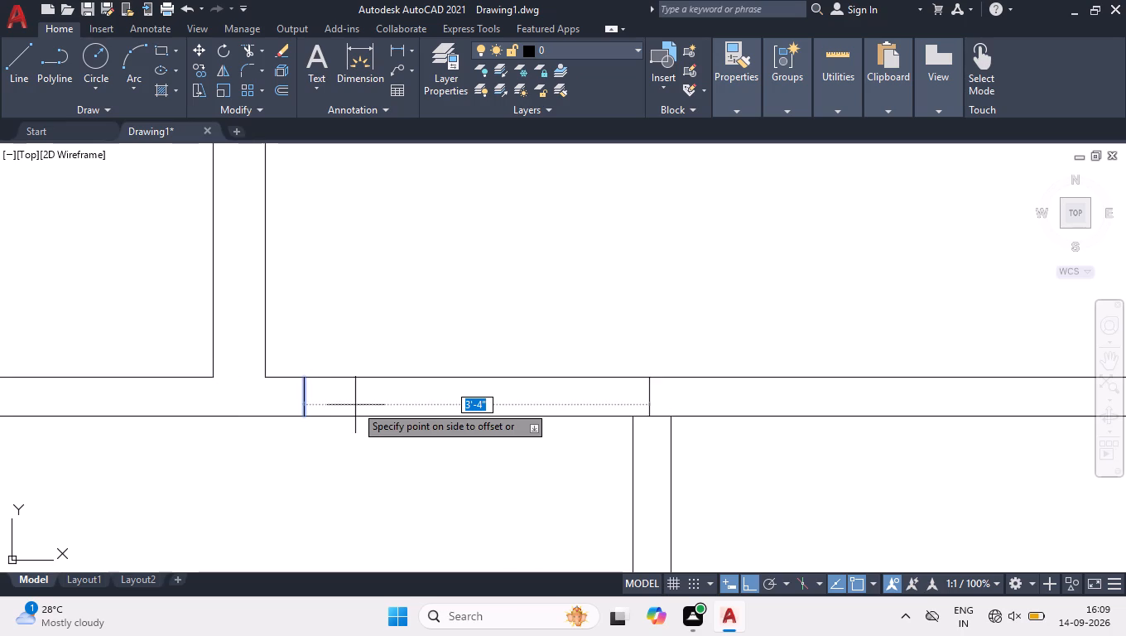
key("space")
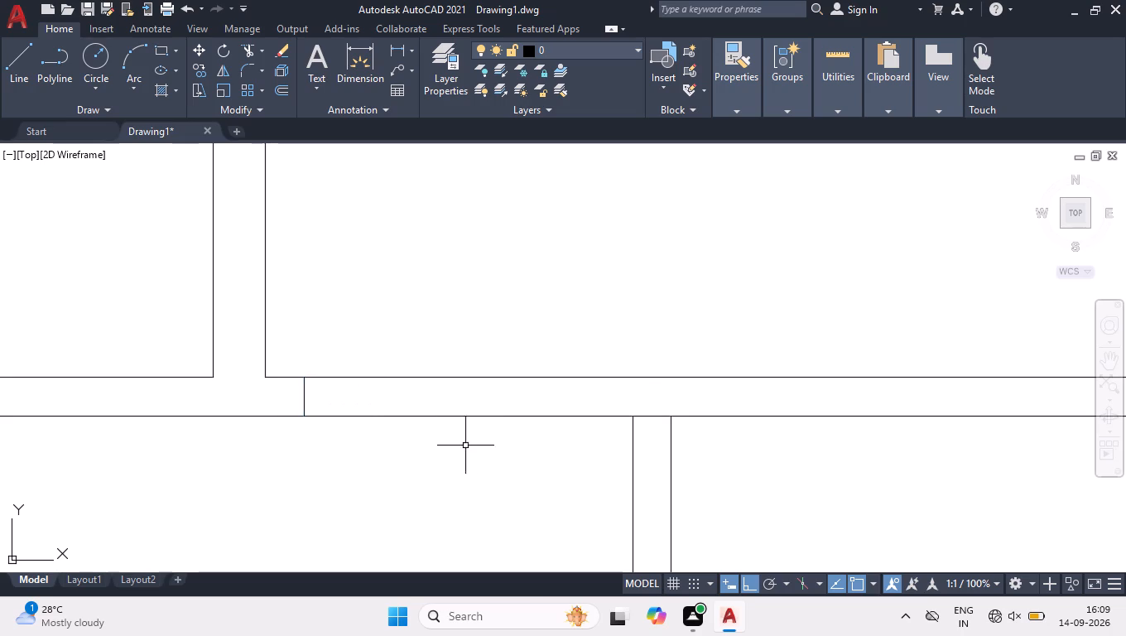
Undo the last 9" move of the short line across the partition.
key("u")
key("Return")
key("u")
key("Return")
Draw a vertical line across the bottom partition, extending the small room's left outer partition line up to the upper face.
key("l")
key("Return")
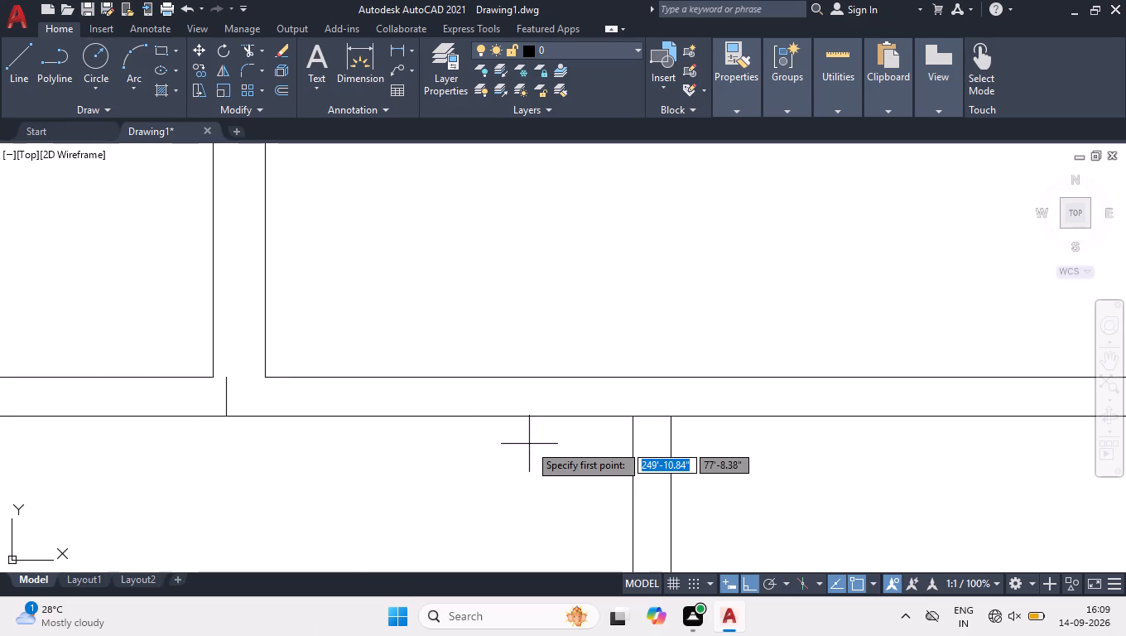
left_click(628, 422)
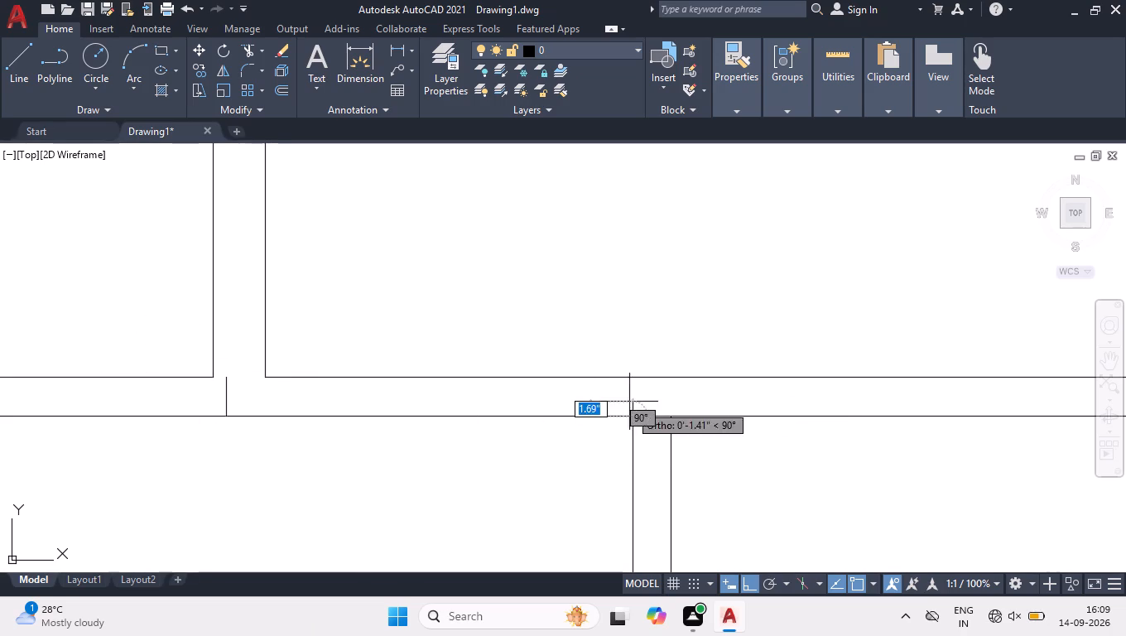
left_click(636, 382)
key("space")
Offset the new line across the partition 3' to the left to mark the door opening's other side.
type("offf")
key("BackSpace")
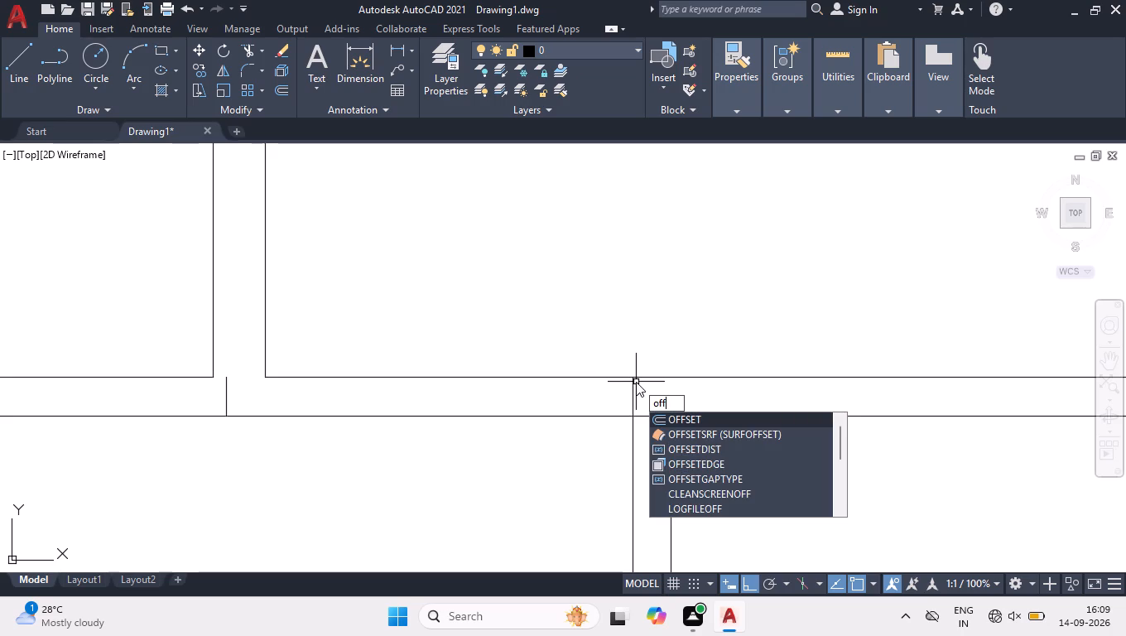
key("Return")
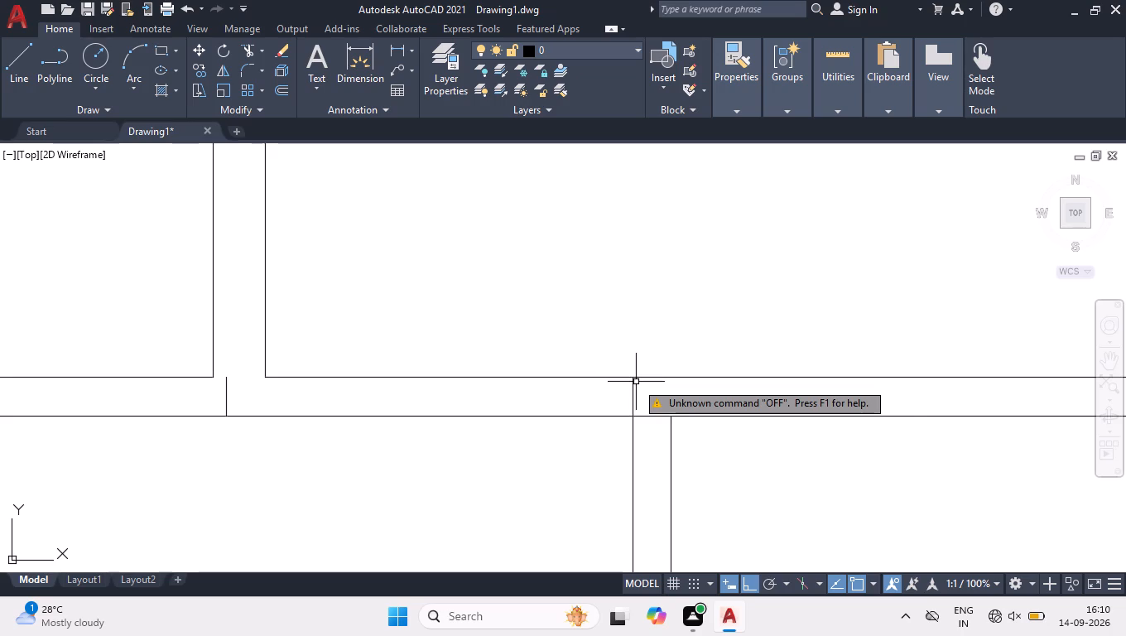
type("off")
key("Return")
type("3'")
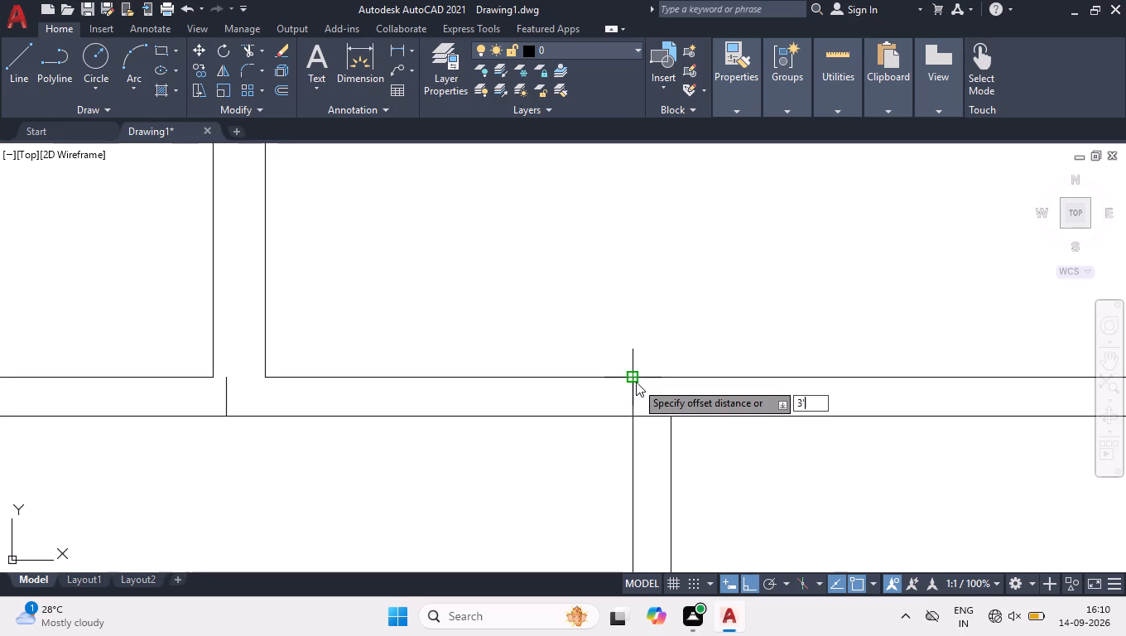
key("Return")
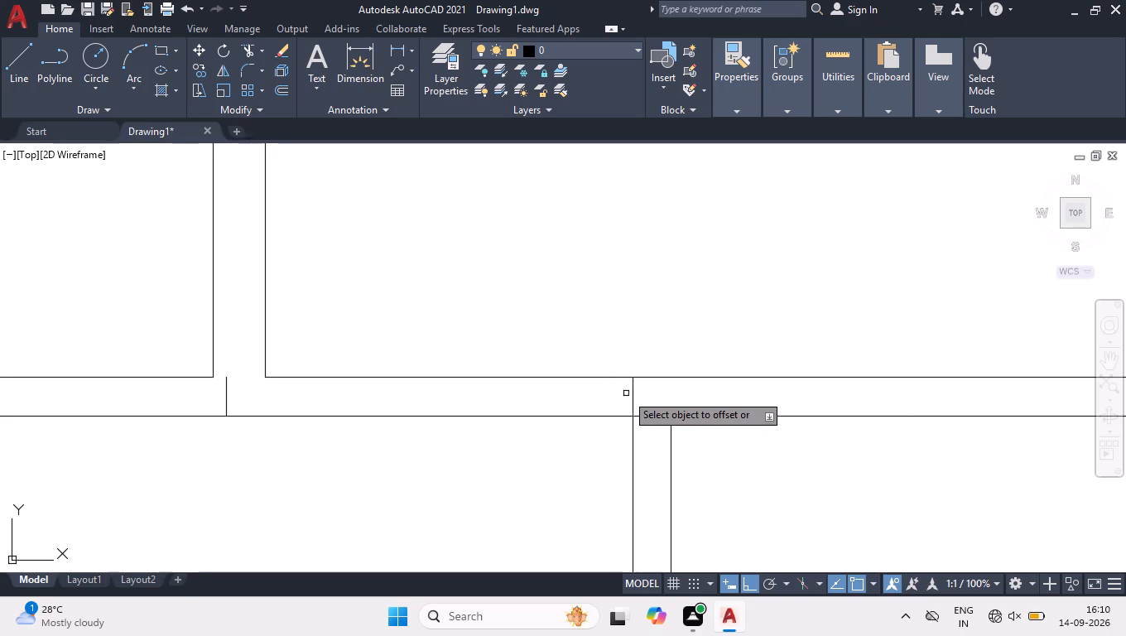
left_click(633, 397)
left_click(556, 415)
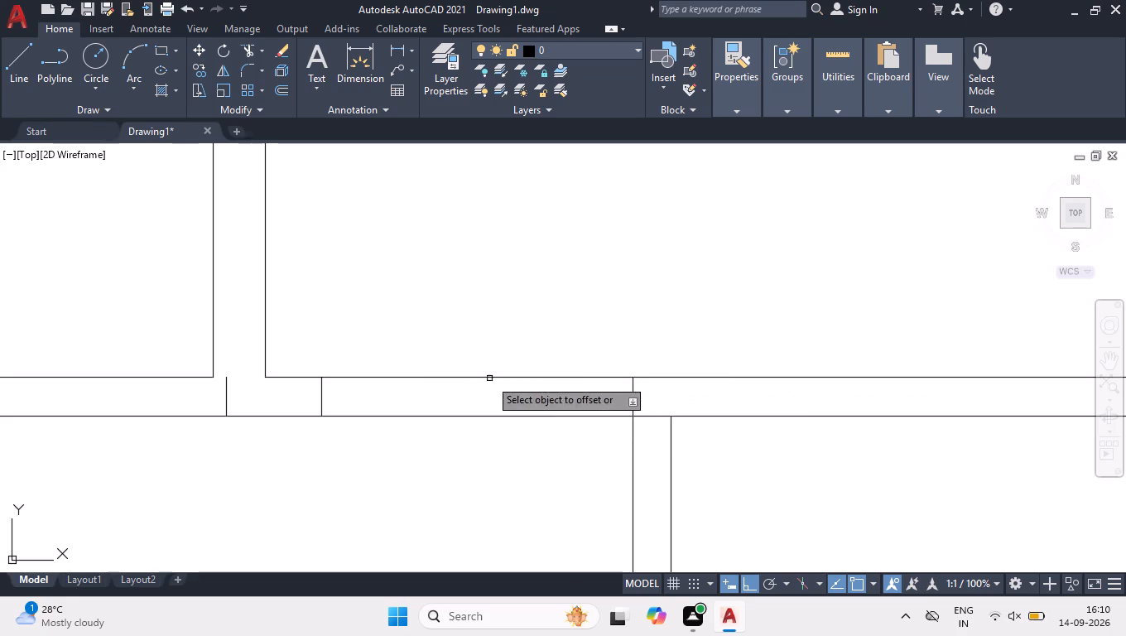
key("space")
Move the offset door opening line 4" further to the left.
left_click_drag(306, 352, 322, 378)
left_click(419, 538)
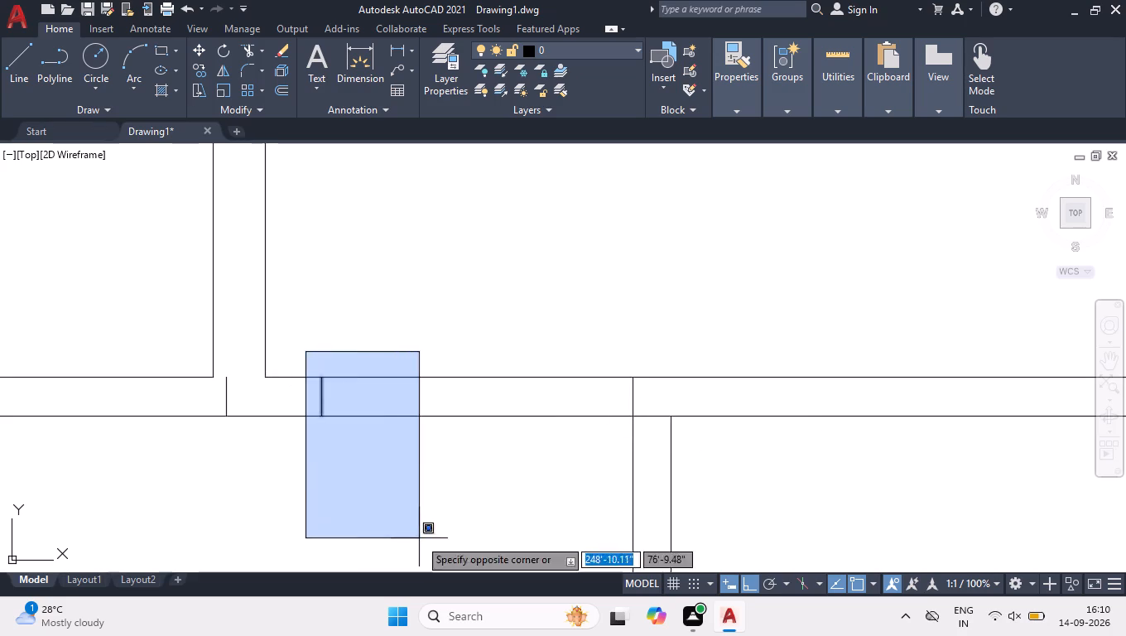
scroll(217, 364, "up", 1)
left_click(384, 415)
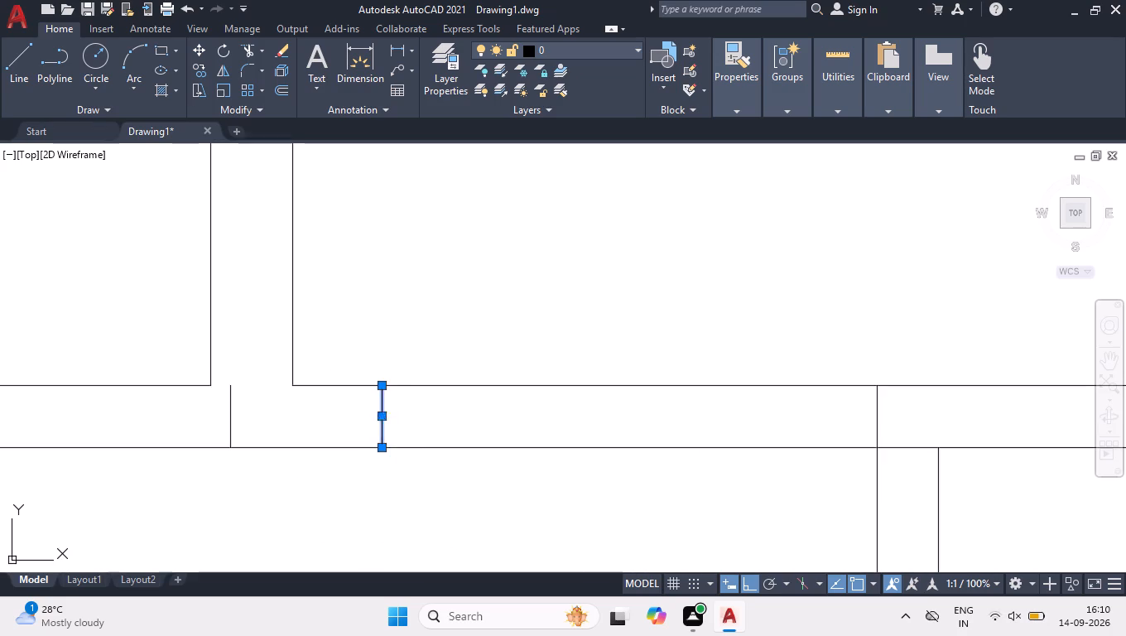
key("4")
key("Return")
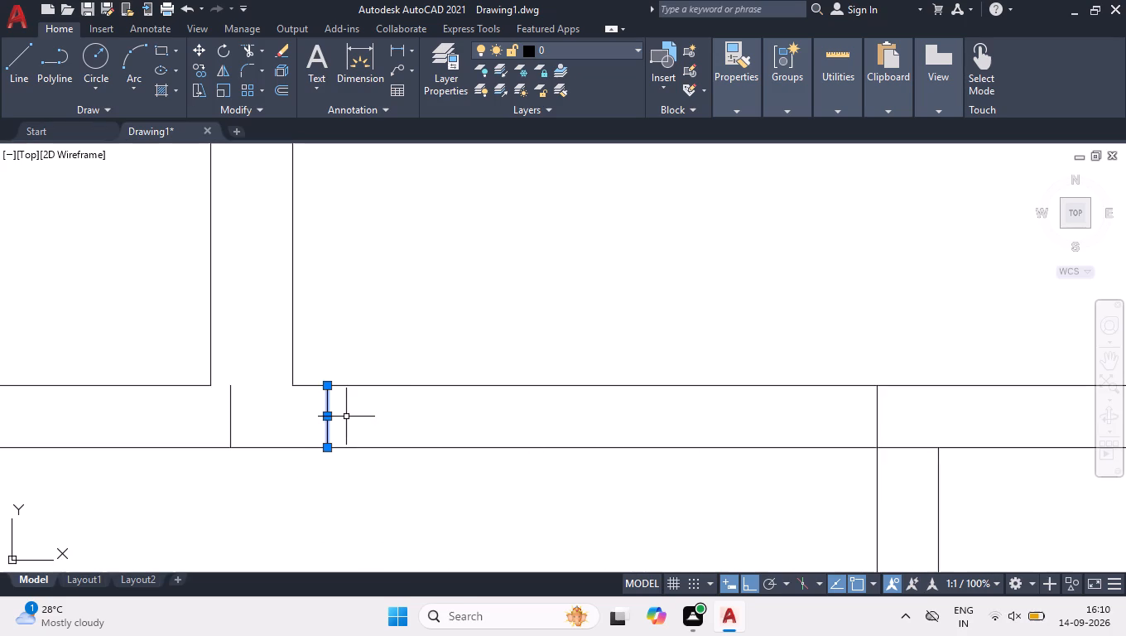
right_click(346, 417)
left_click(380, 293)
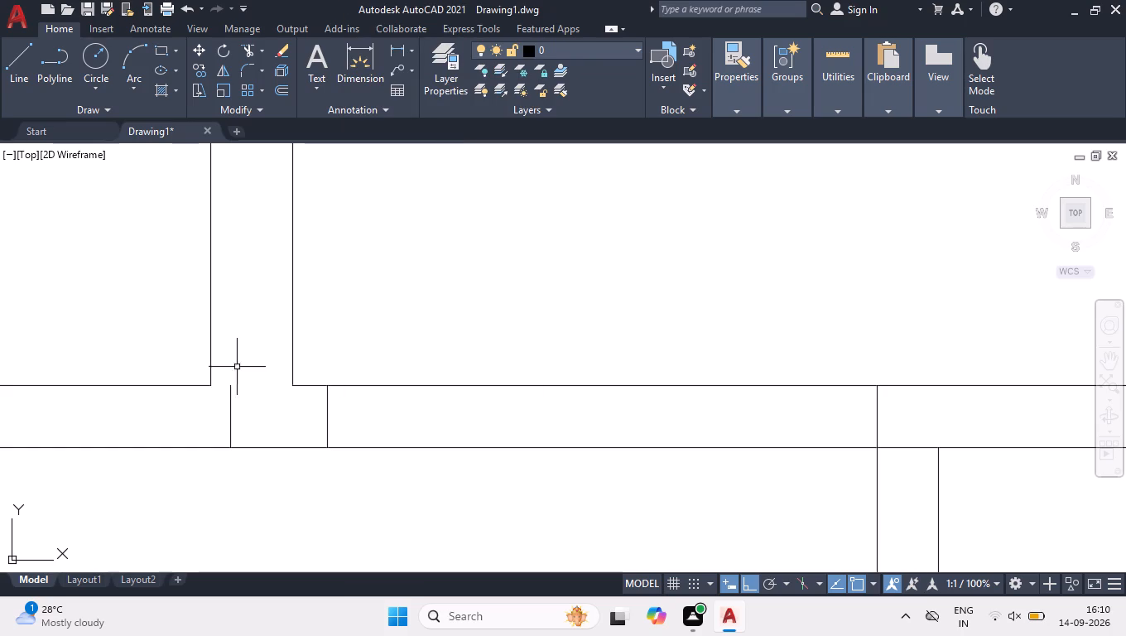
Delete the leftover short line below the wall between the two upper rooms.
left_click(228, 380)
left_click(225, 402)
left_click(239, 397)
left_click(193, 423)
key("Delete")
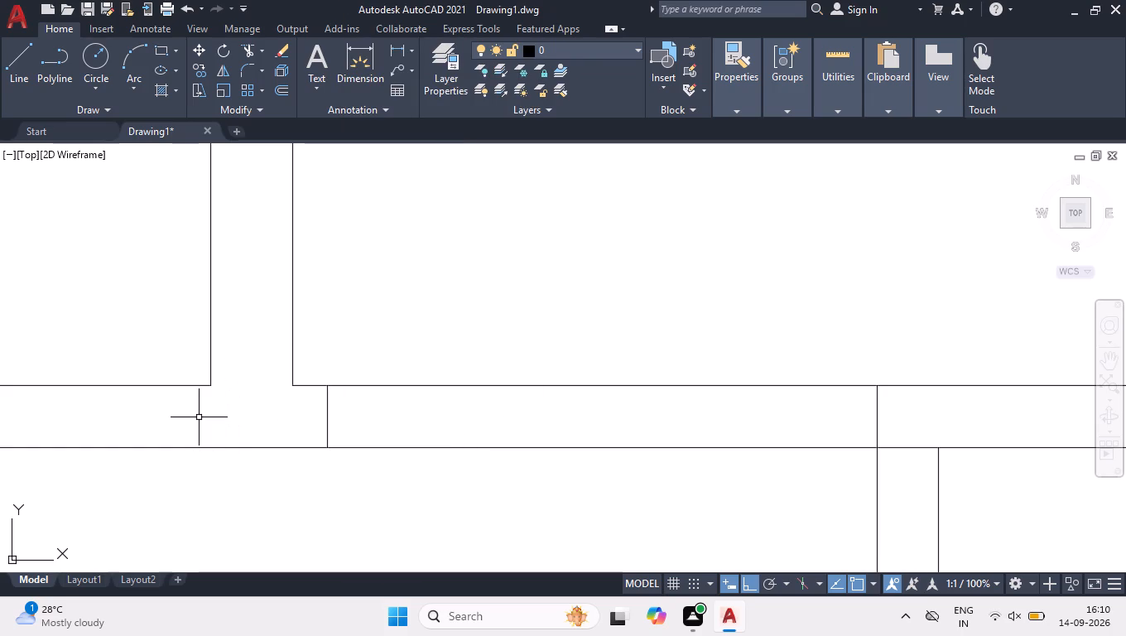
Trim both partition lines between the two door jamb lines to open the upper right room's doorway.
scroll(285, 431, "down", 1)
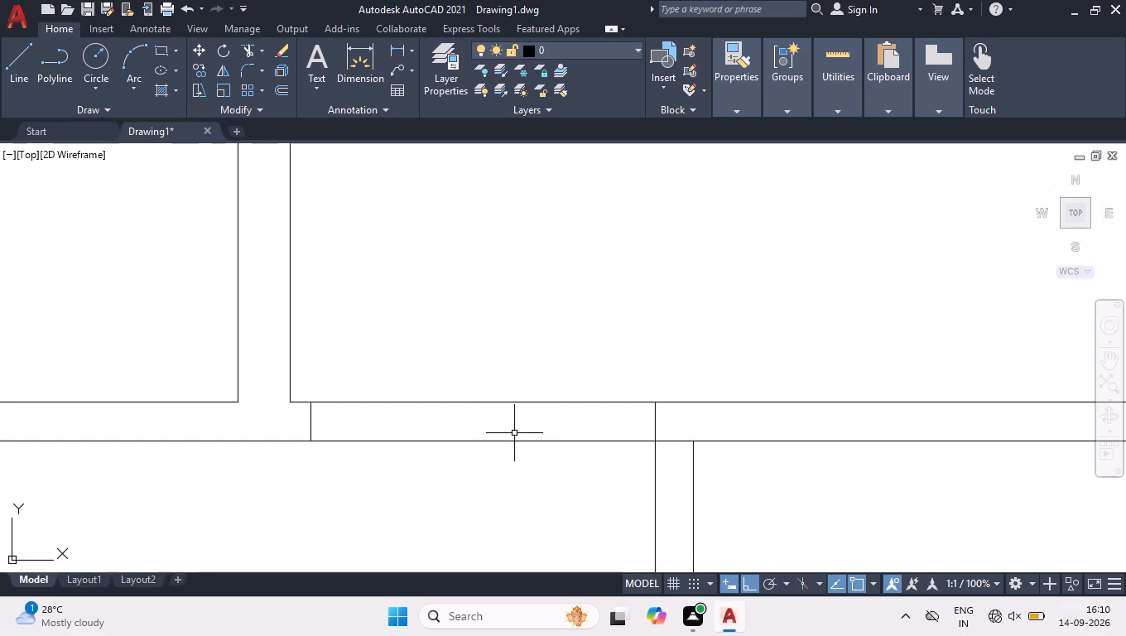
type("tr")
key("Return")
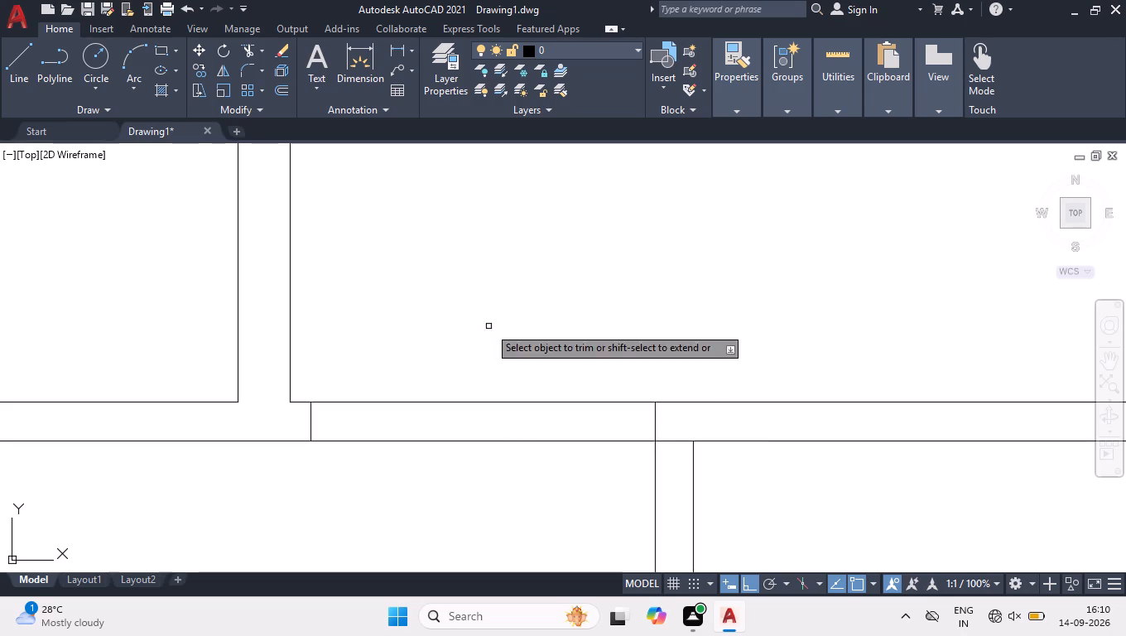
left_click(488, 326)
left_click(483, 479)
key("space")
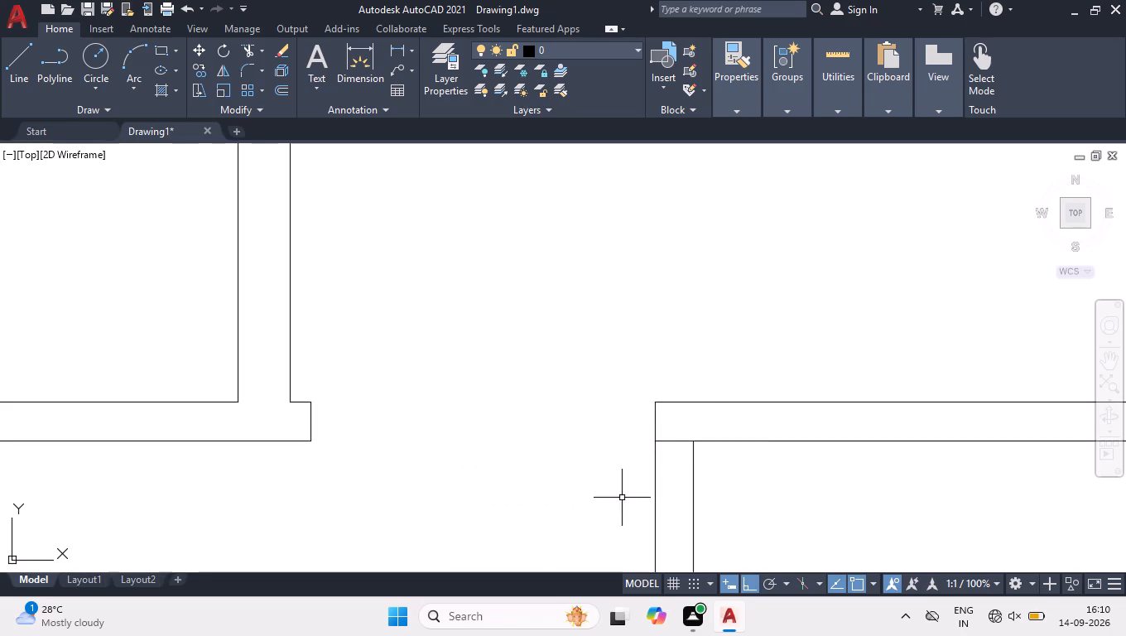
Offset the upper inner wall line of the narrow room 9' down into the room.
scroll(541, 426, "down", 2)
scroll(552, 355, "down", 2)
scroll(571, 426, "up", 1)
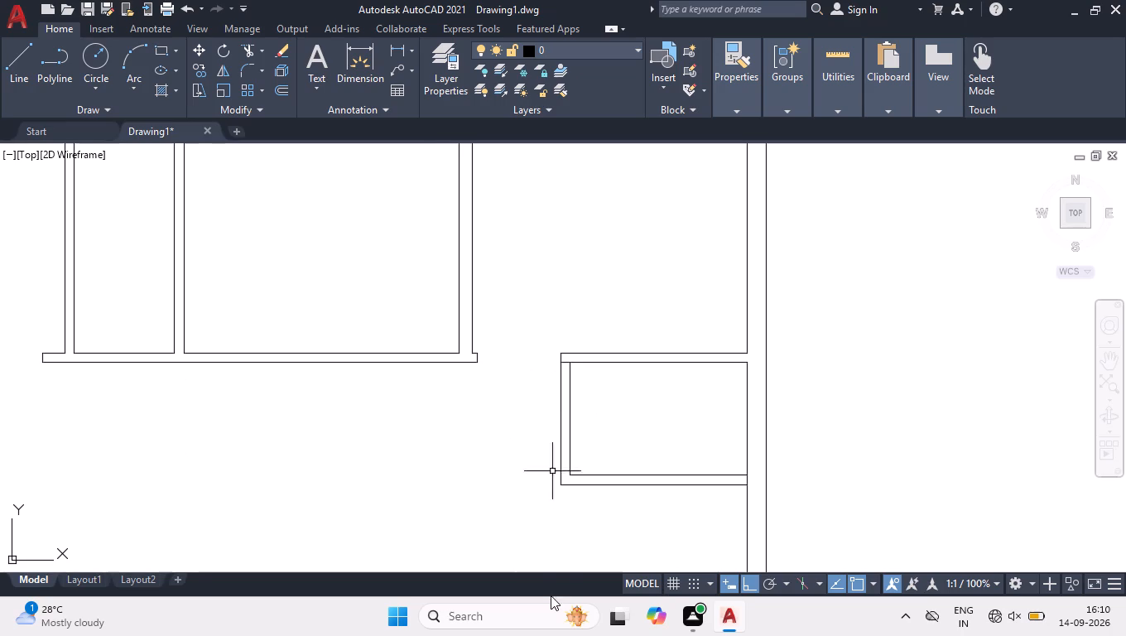
scroll(541, 493, "down", 2)
scroll(512, 473, "up", 1)
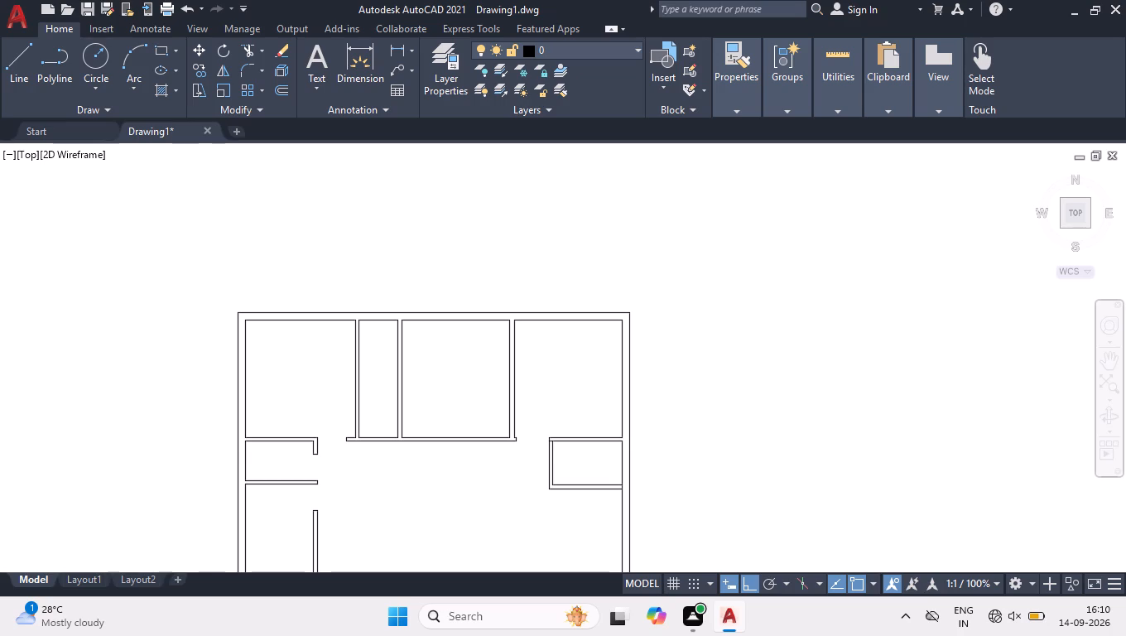
type("off")
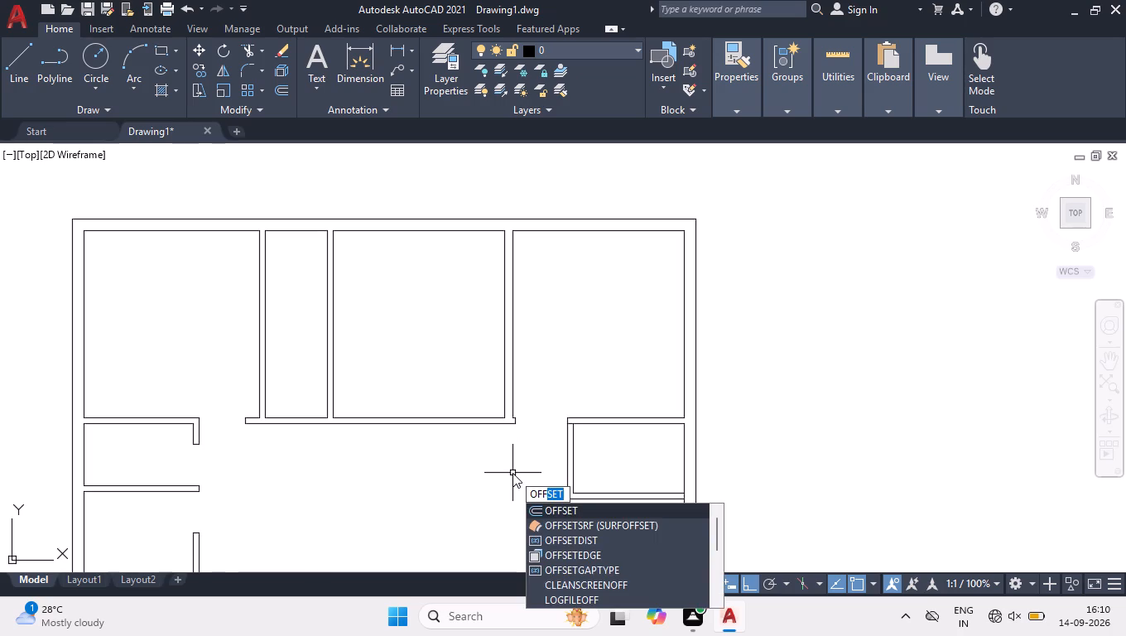
key("Return")
type("9'")
key("Return")
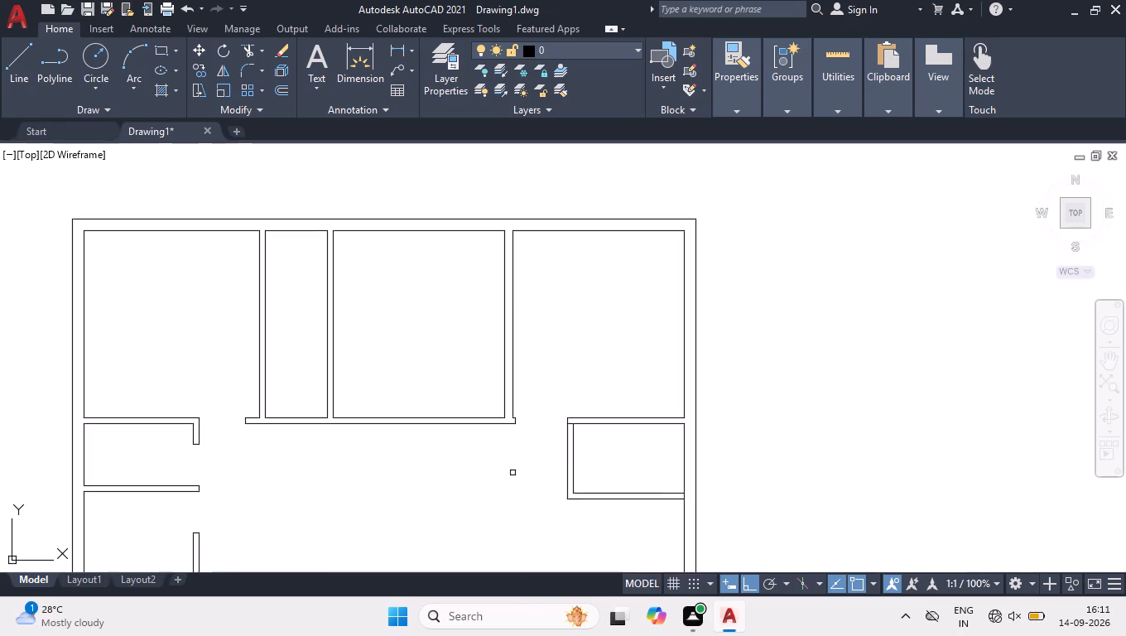
left_click(311, 232)
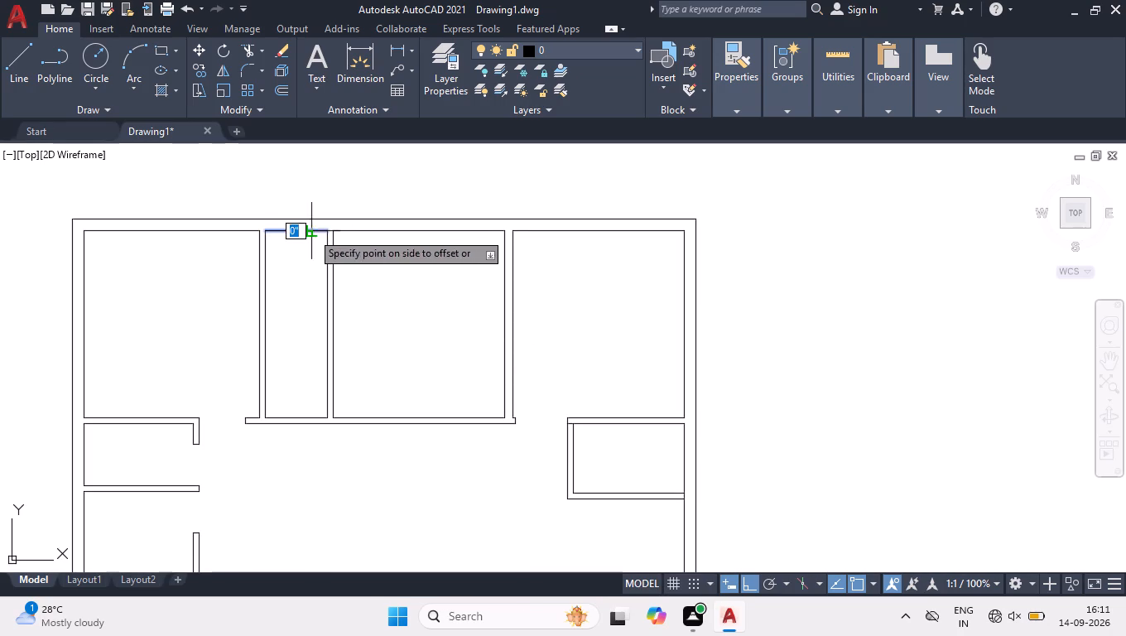
left_click(301, 289)
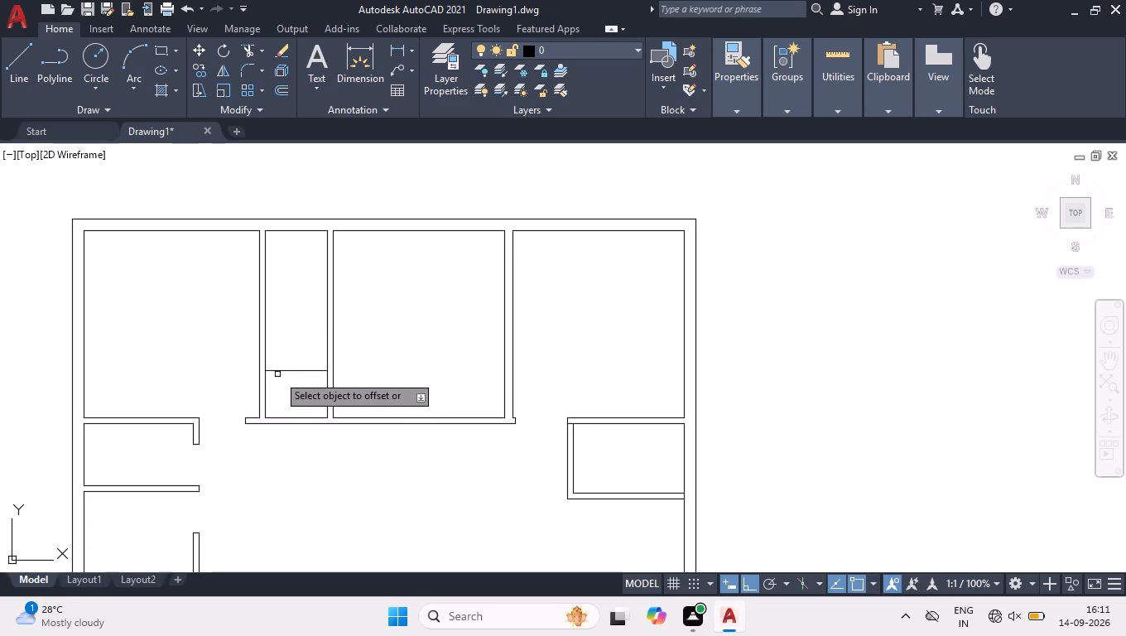
Offset the new cross line in the narrow room 4.5" downward to give the partition its thickness.
left_click(280, 369)
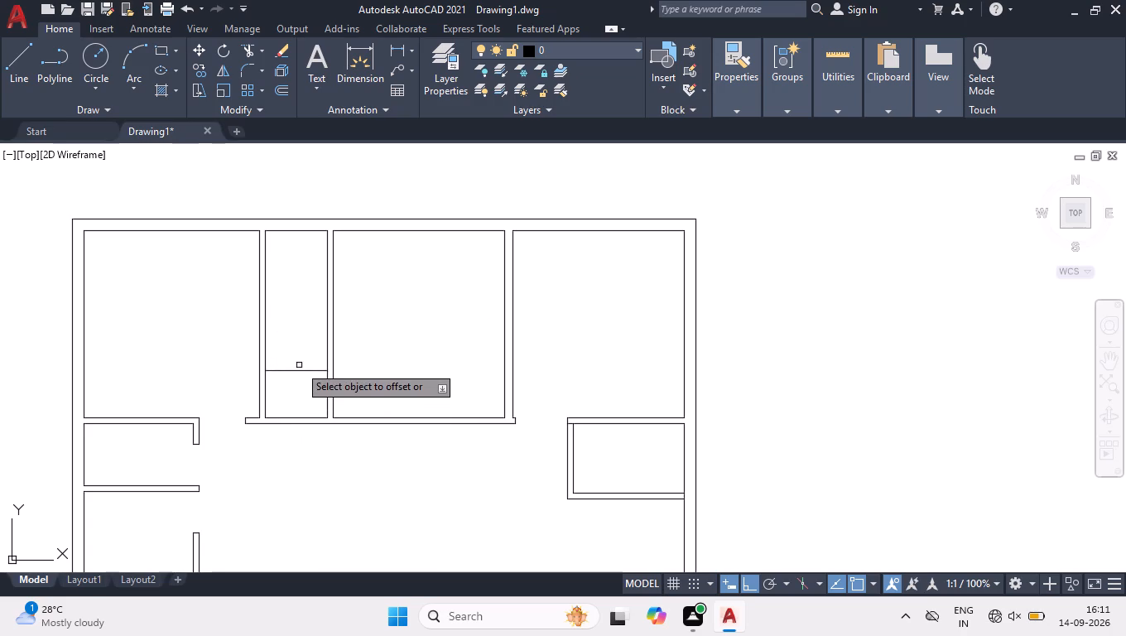
left_click(299, 369)
type("4.5")
key("Return")
key("Return")
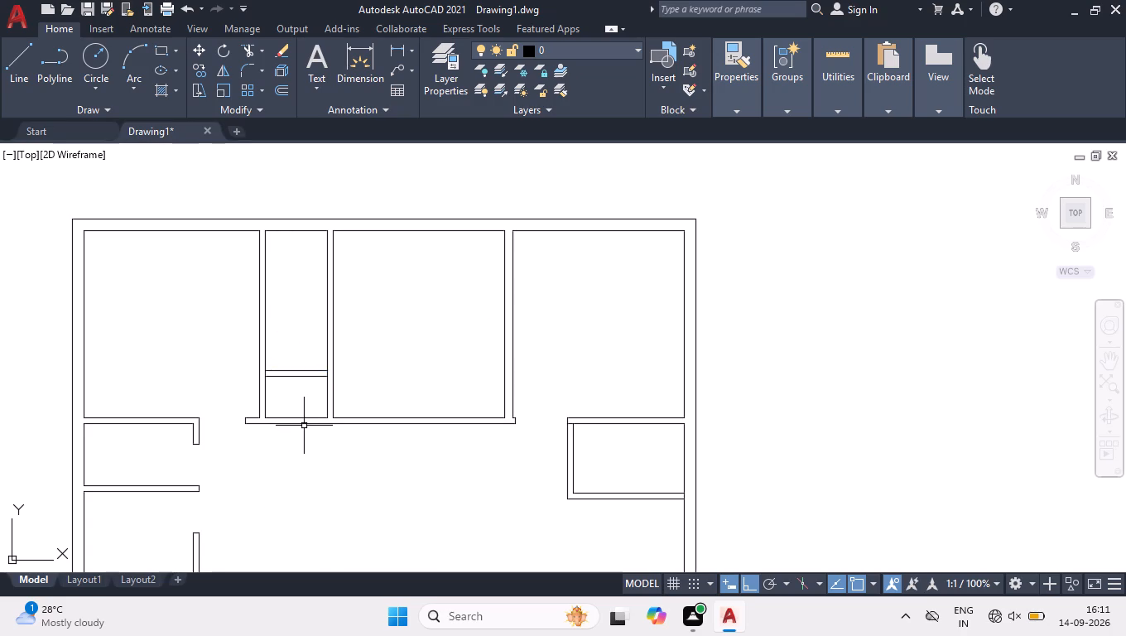
Trim the narrow room's two side wall lines between the two new cross partition lines.
type("tr")
key("space")
scroll(297, 380, "up", 3)
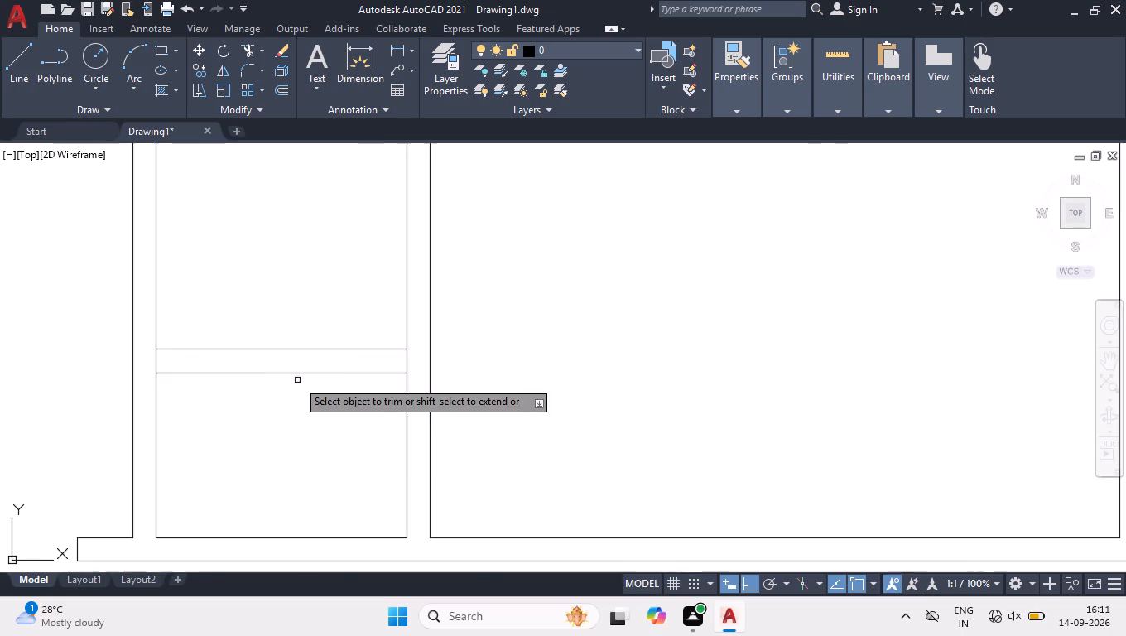
left_click(420, 364)
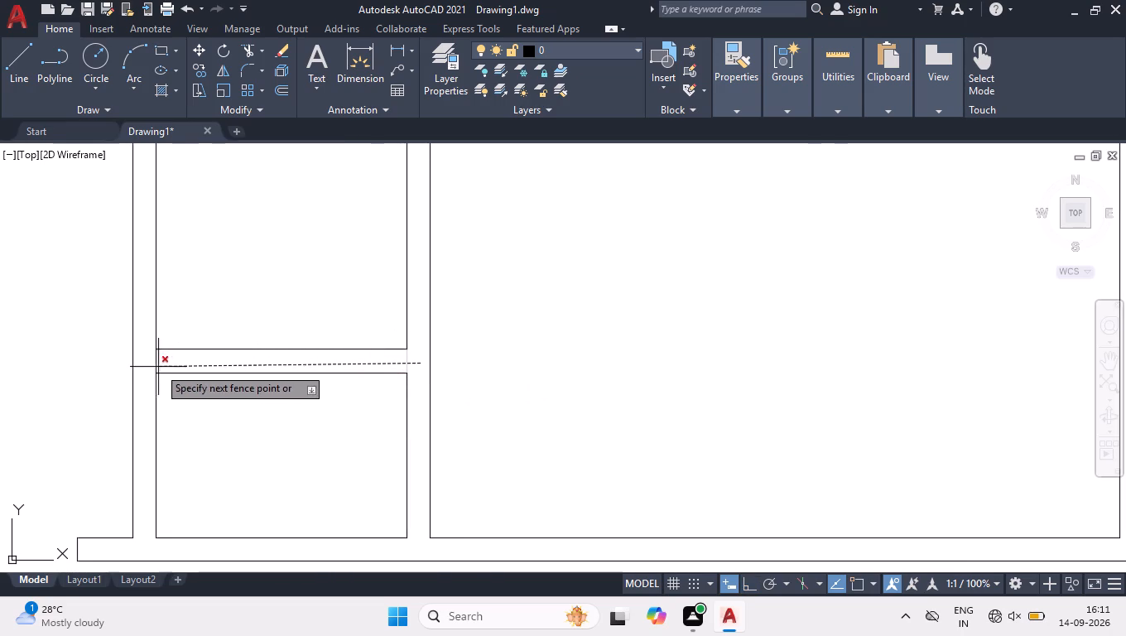
left_click(147, 369)
Trim away the lower cross partition line and the wall line closing the small space beneath it in the narrow room.
scroll(245, 399, "down", 3)
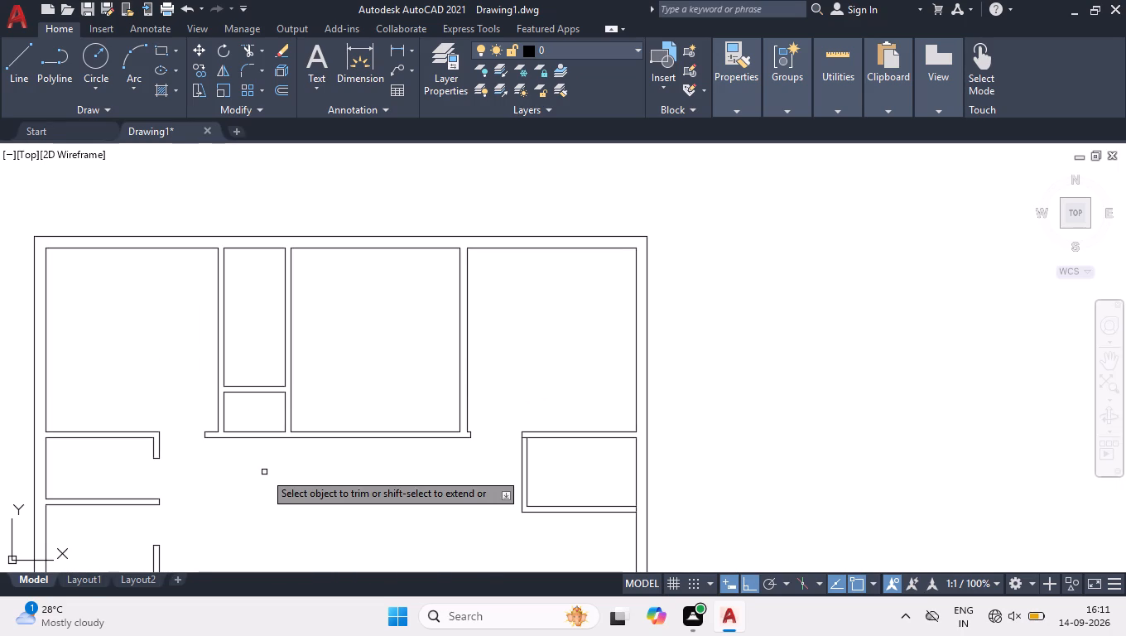
left_click(238, 394)
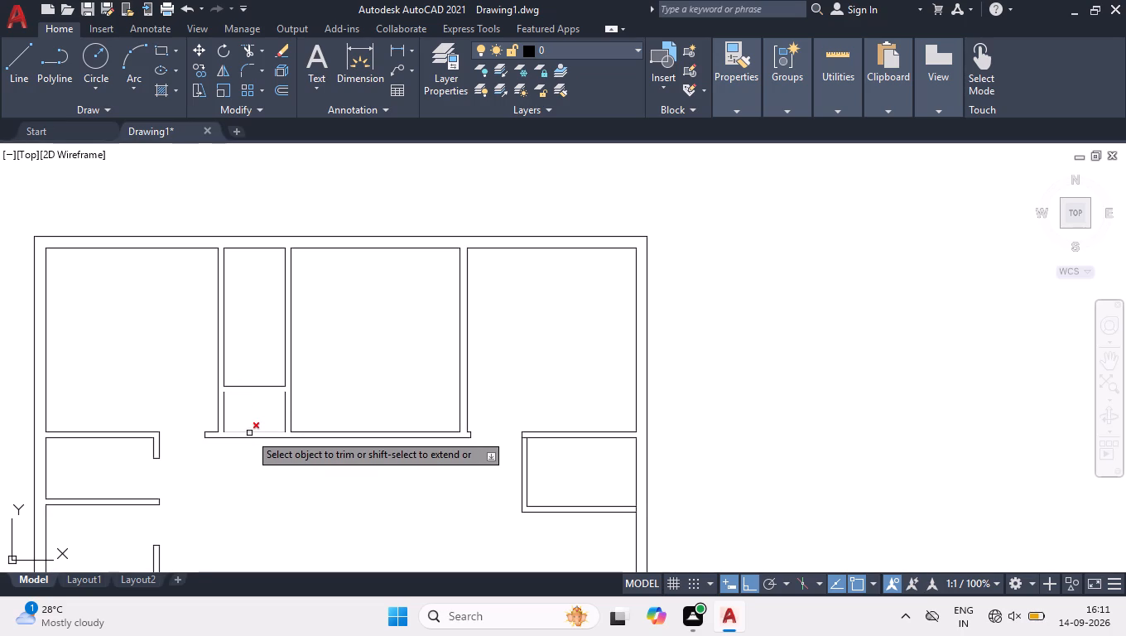
left_click(249, 433)
key("space")
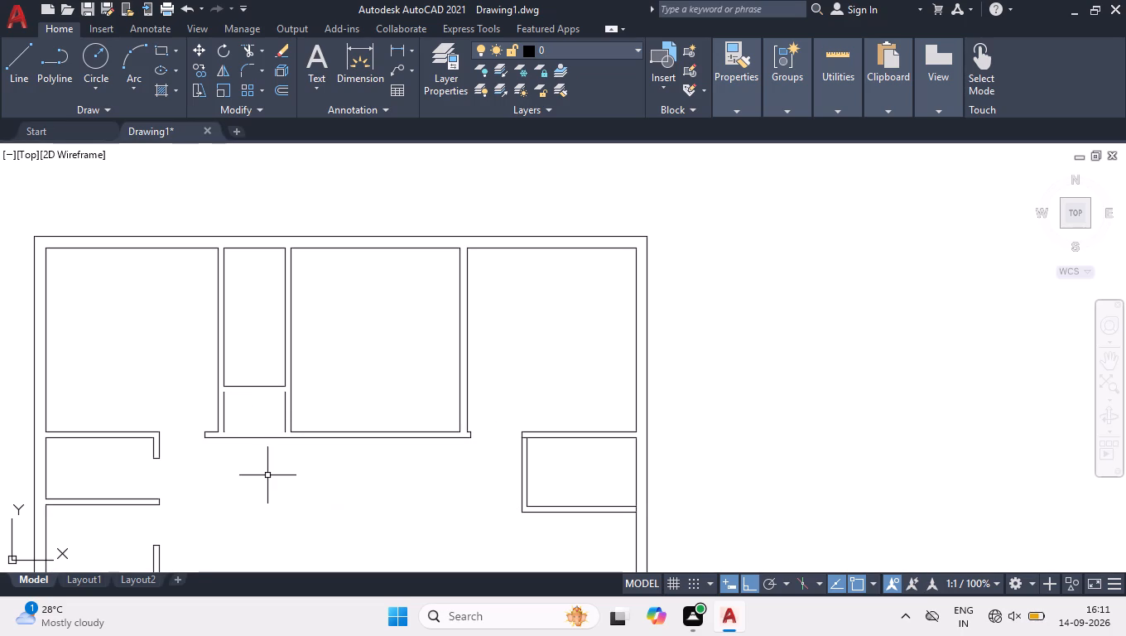
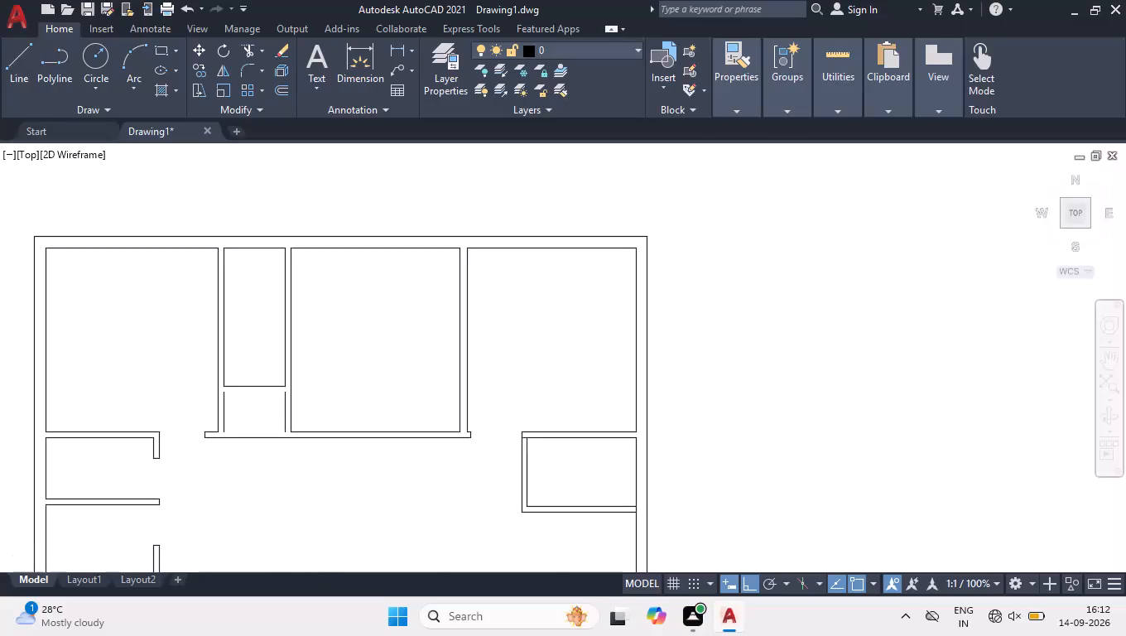
Join the two broken segments of the narrow room's left inner wall line into one line.
scroll(236, 404, "up", 3)
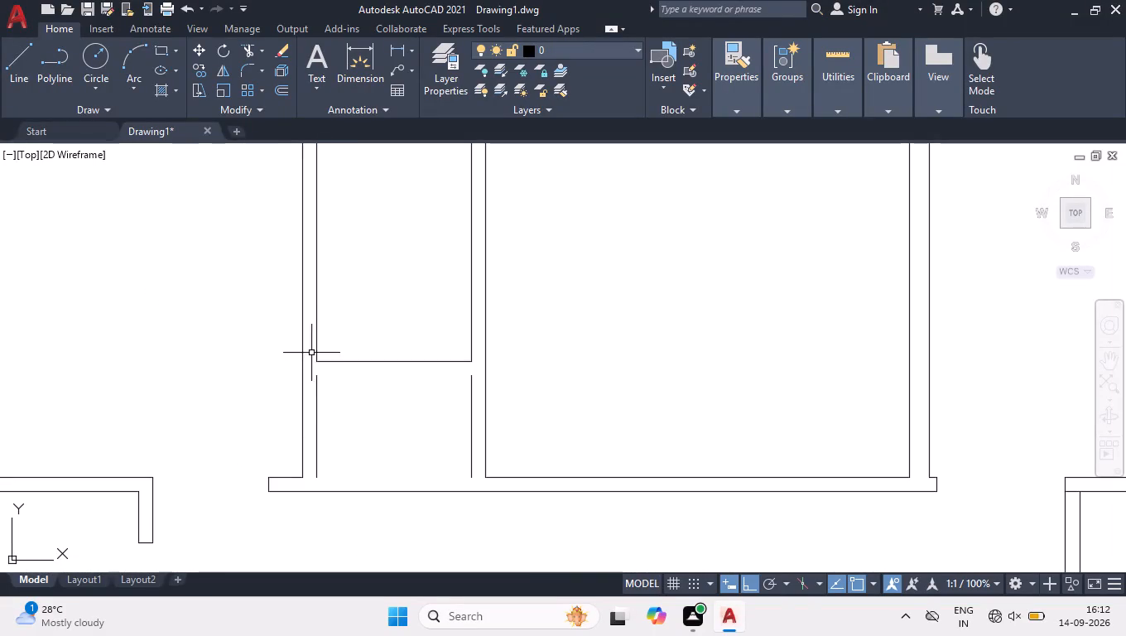
left_click(318, 332)
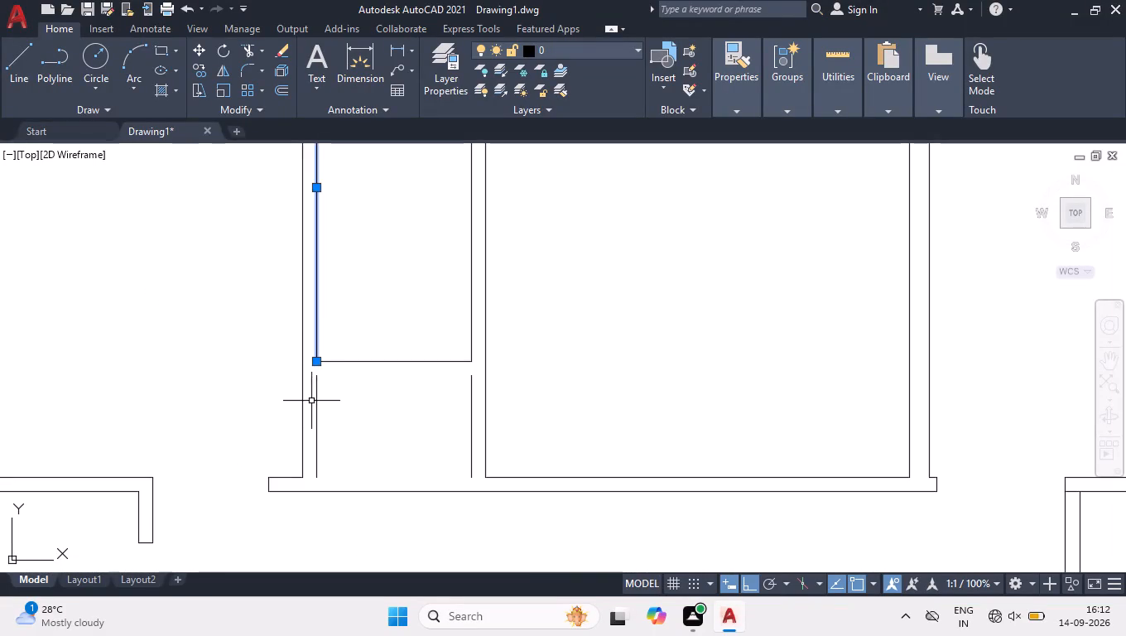
left_click(315, 383)
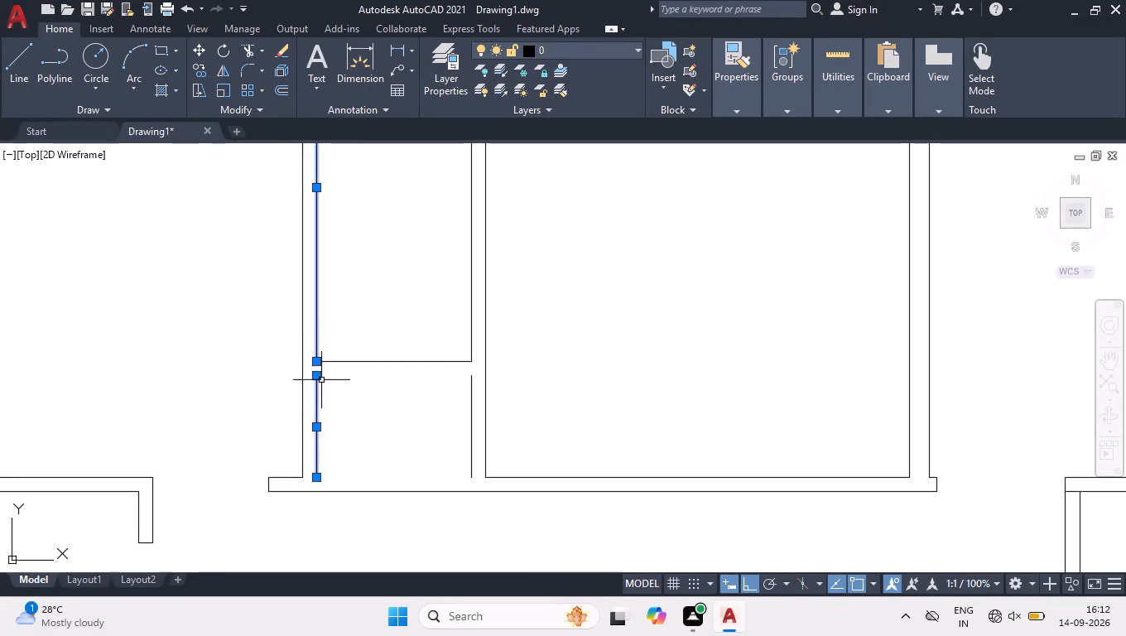
key("j")
key("Return")
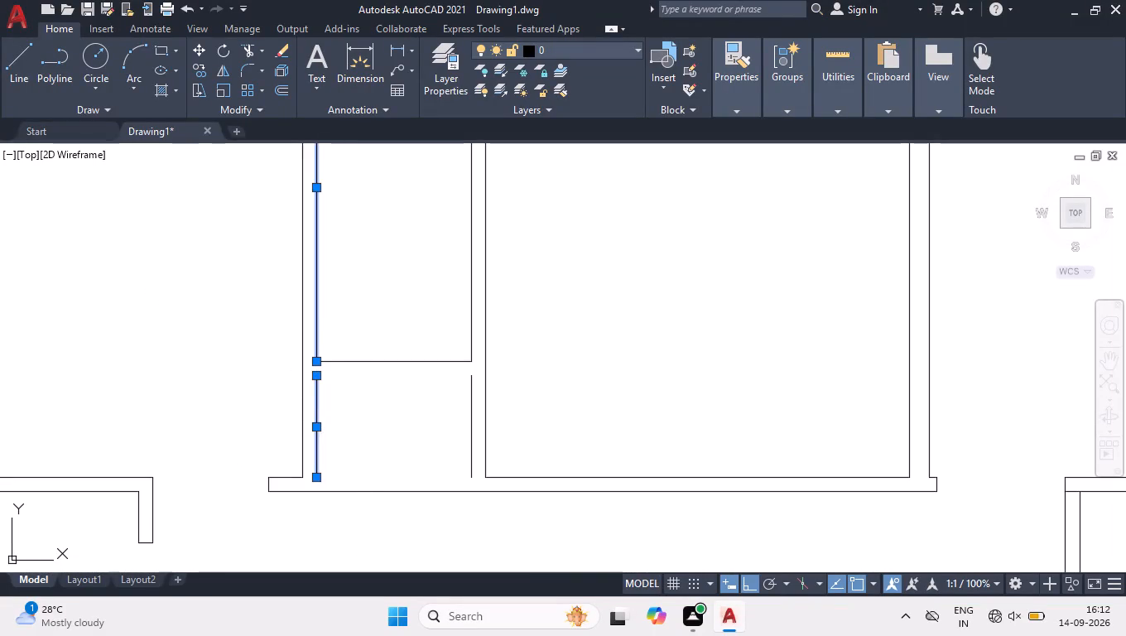
Stretch the joined left wall line's lower end down to the bottom face of the horizontal partition.
left_click(321, 462)
left_click(312, 470)
scroll(315, 479, "up", 4)
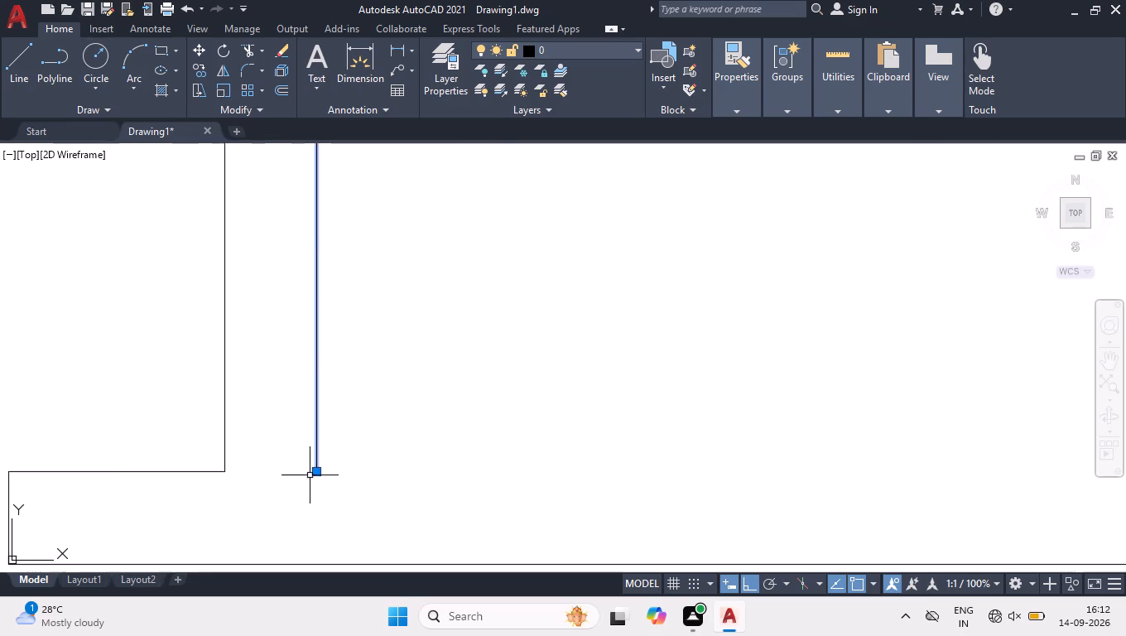
scroll(301, 463, "down", 2)
scroll(303, 510, "up", 3)
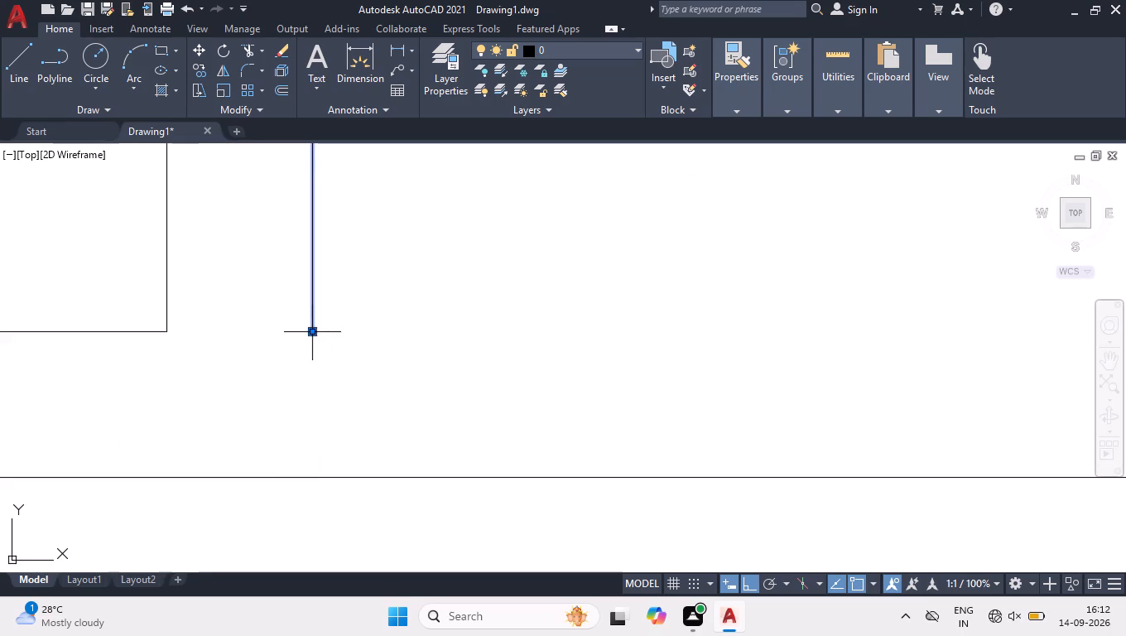
left_click(315, 332)
left_click(311, 482)
scroll(312, 479, "down", 4)
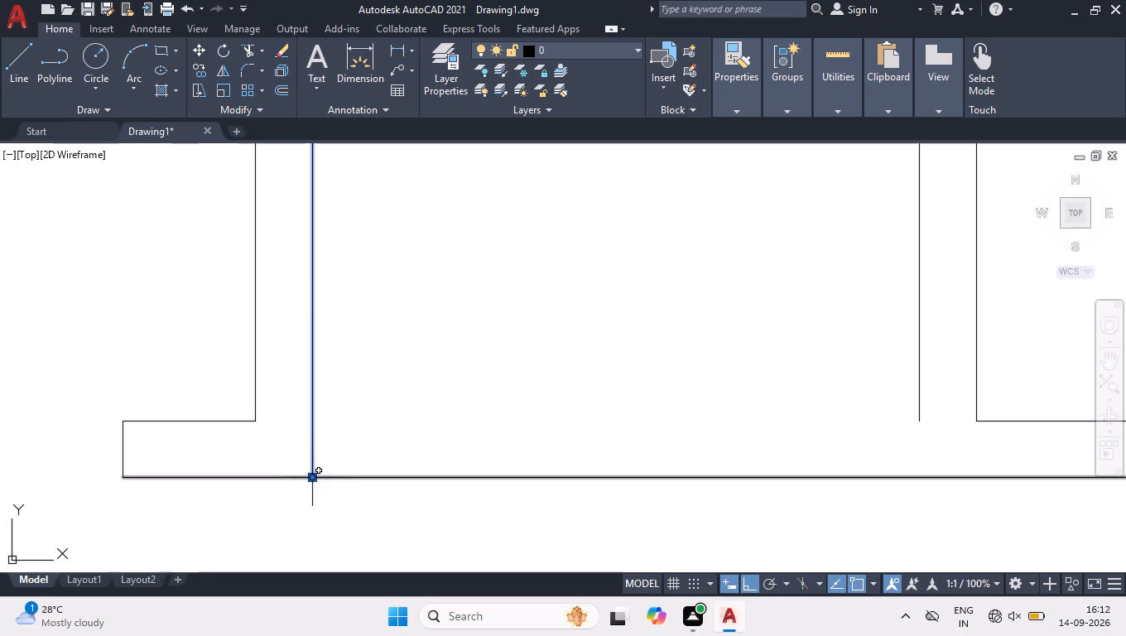
scroll(385, 453, "down", 3)
right_click(516, 304)
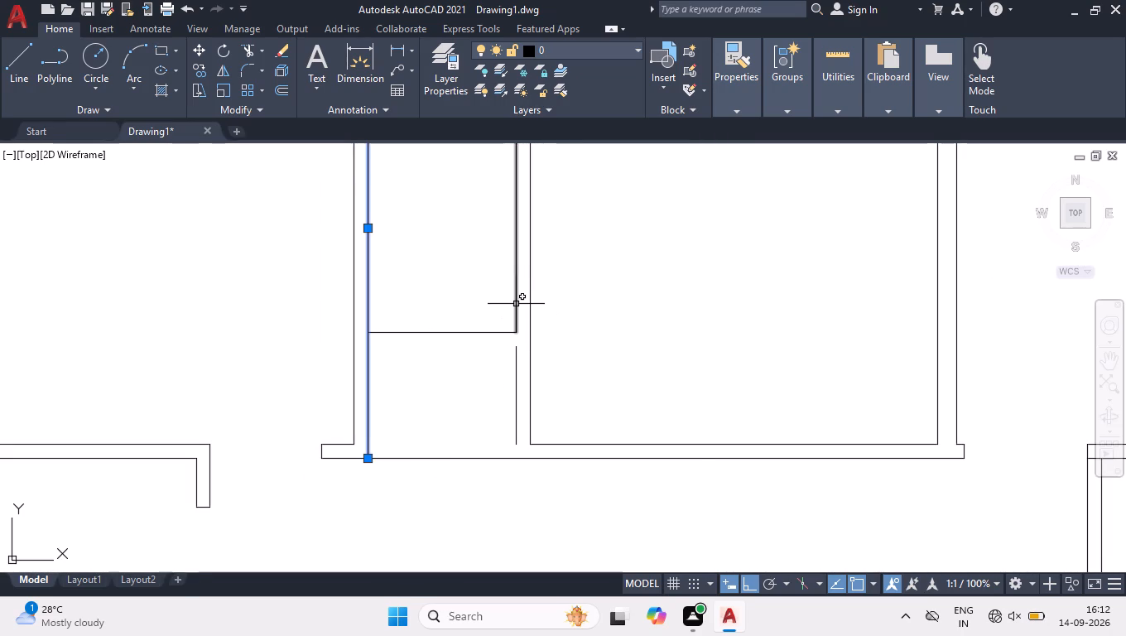
left_click(564, 467)
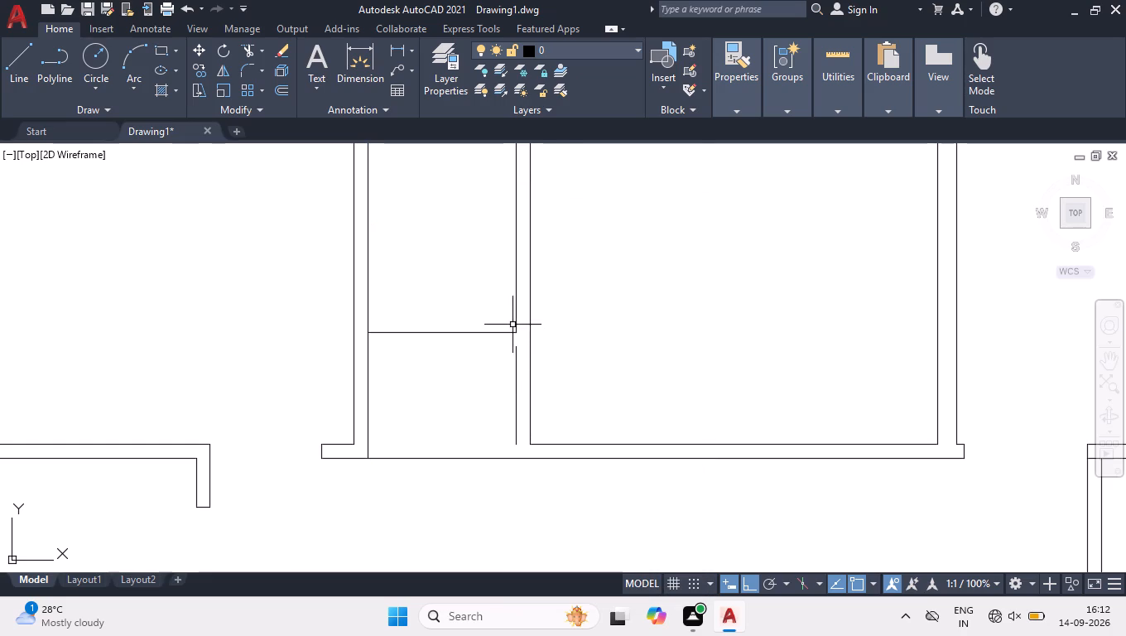
Delete the short lower segment of the narrow room's right inner wall line.
left_click(523, 370)
left_click(501, 395)
key("Delete")
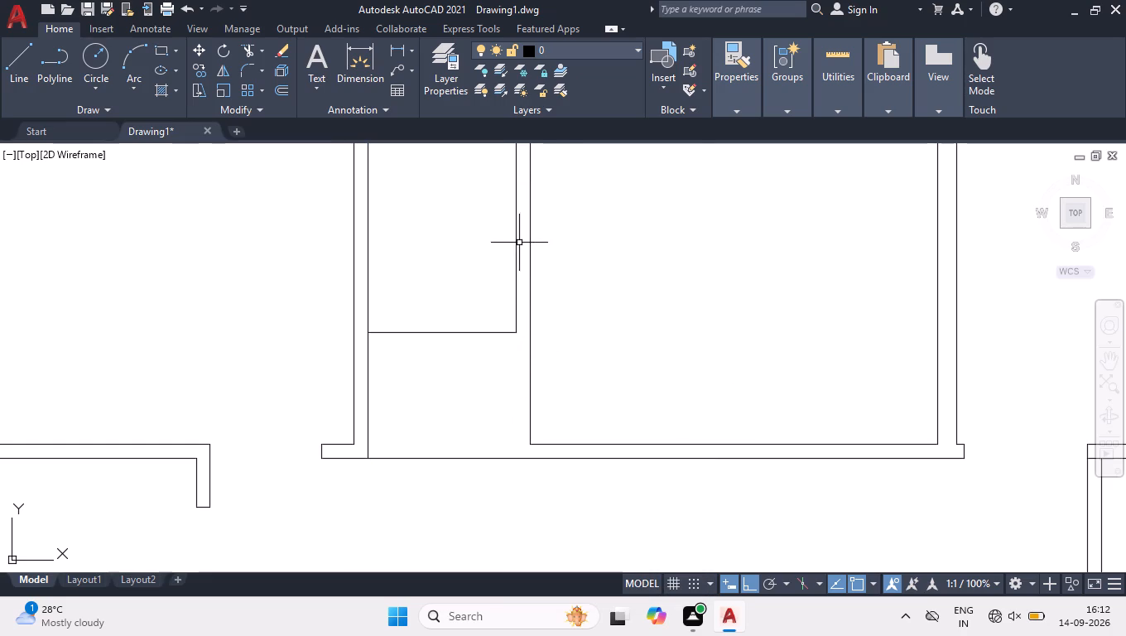
Stretch the remaining right inner wall line of the narrow room down to the horizontal partition's bottom face.
left_click(520, 241)
left_click(506, 259)
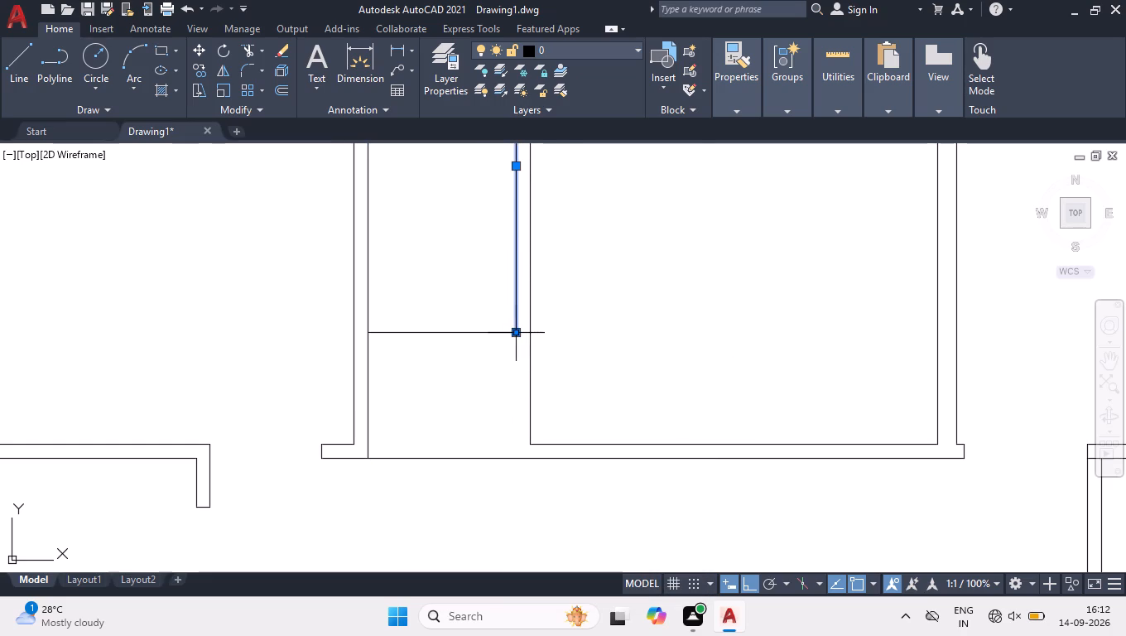
left_click(518, 335)
left_click(519, 455)
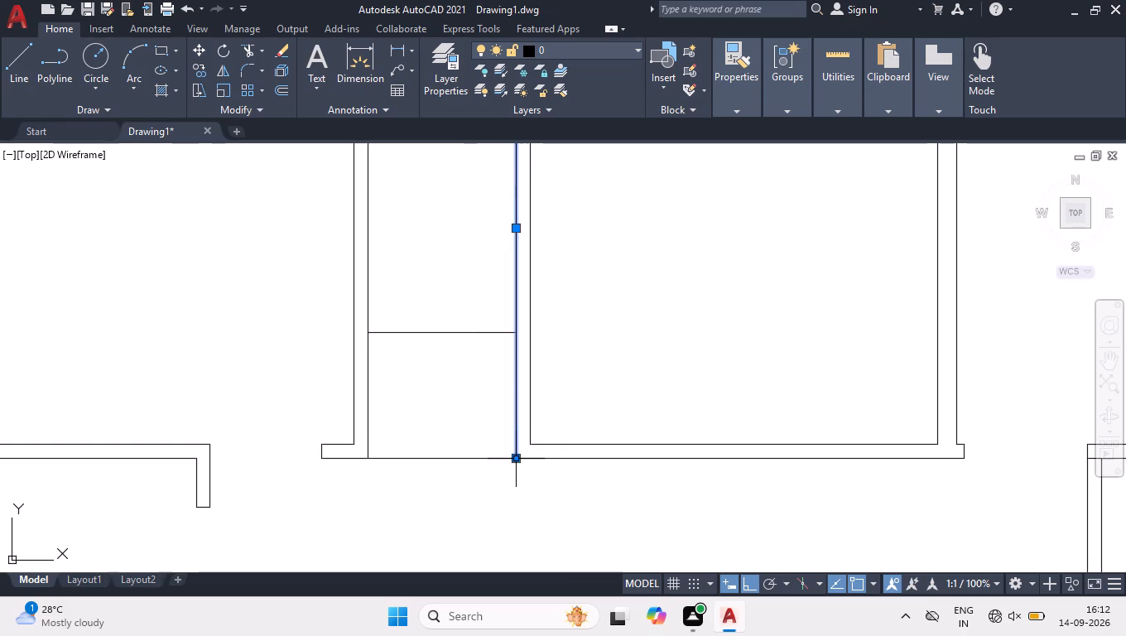
right_click(519, 455)
left_click(561, 319)
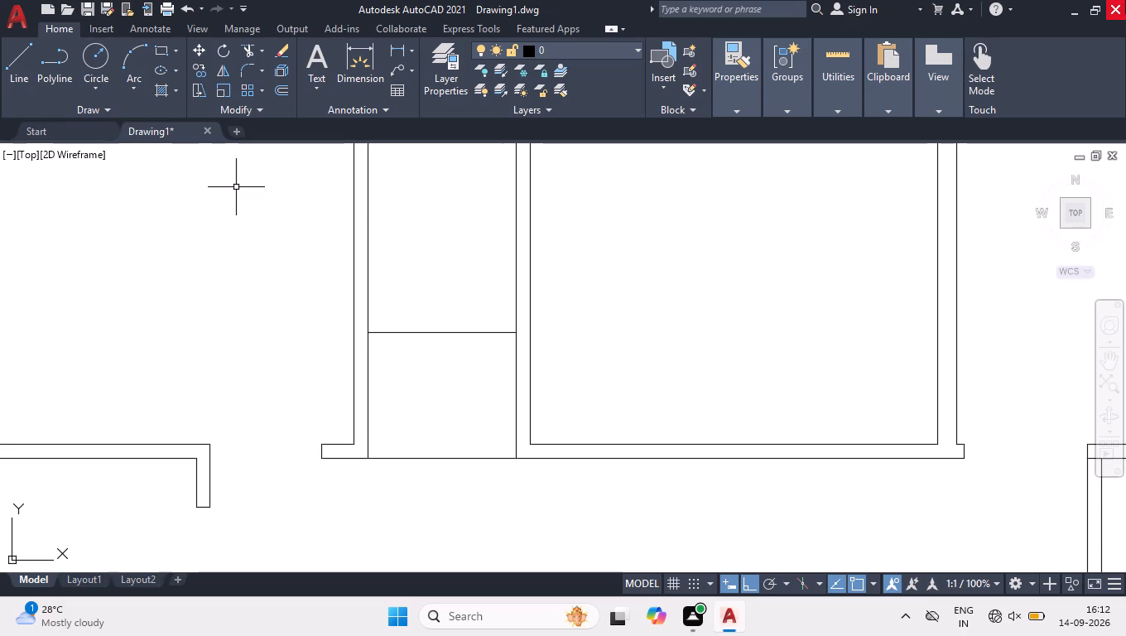
Offset the narrow room's cross line 4.5" downward to give the cross partition its thickness.
scroll(536, 489, "down", 2)
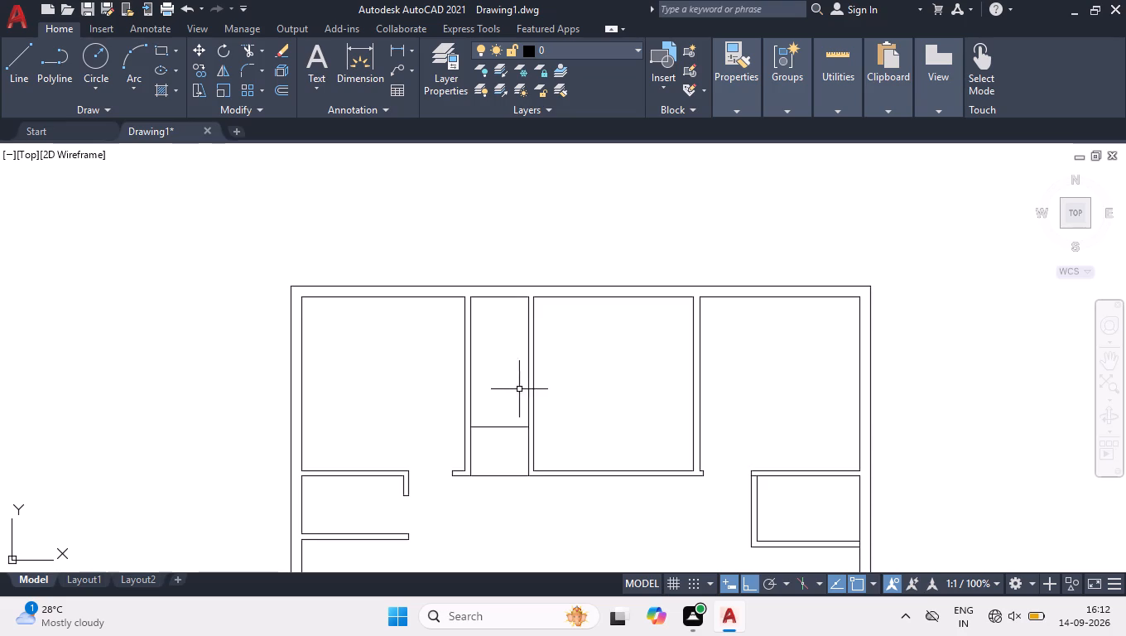
left_click(814, 136)
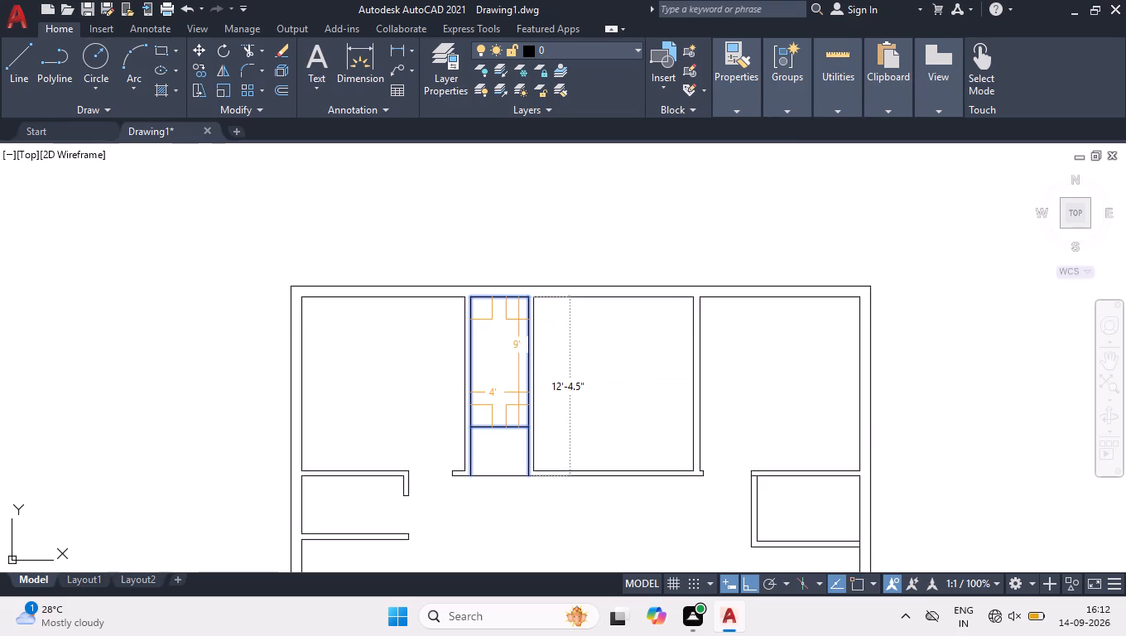
key("space")
scroll(499, 455, "up", 3)
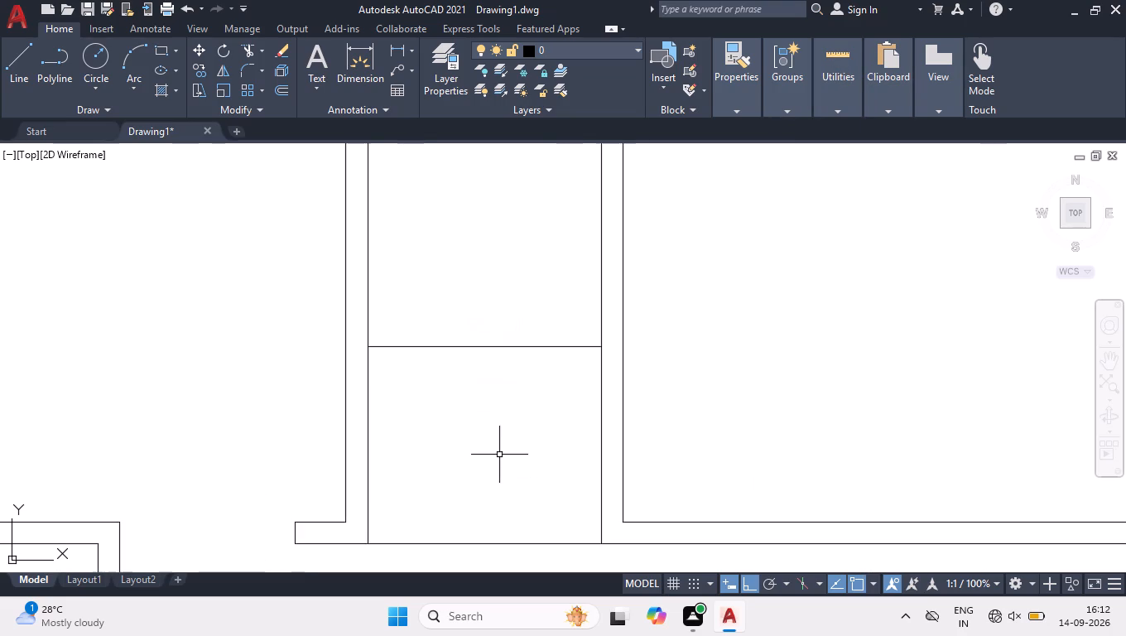
type("off")
key("Return")
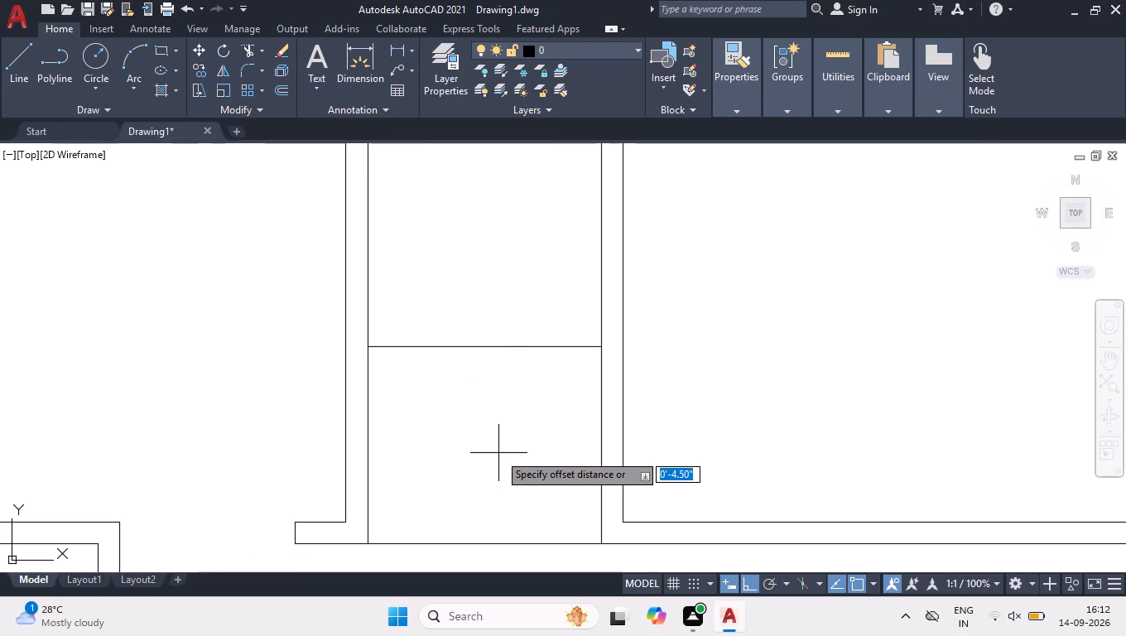
key("Return")
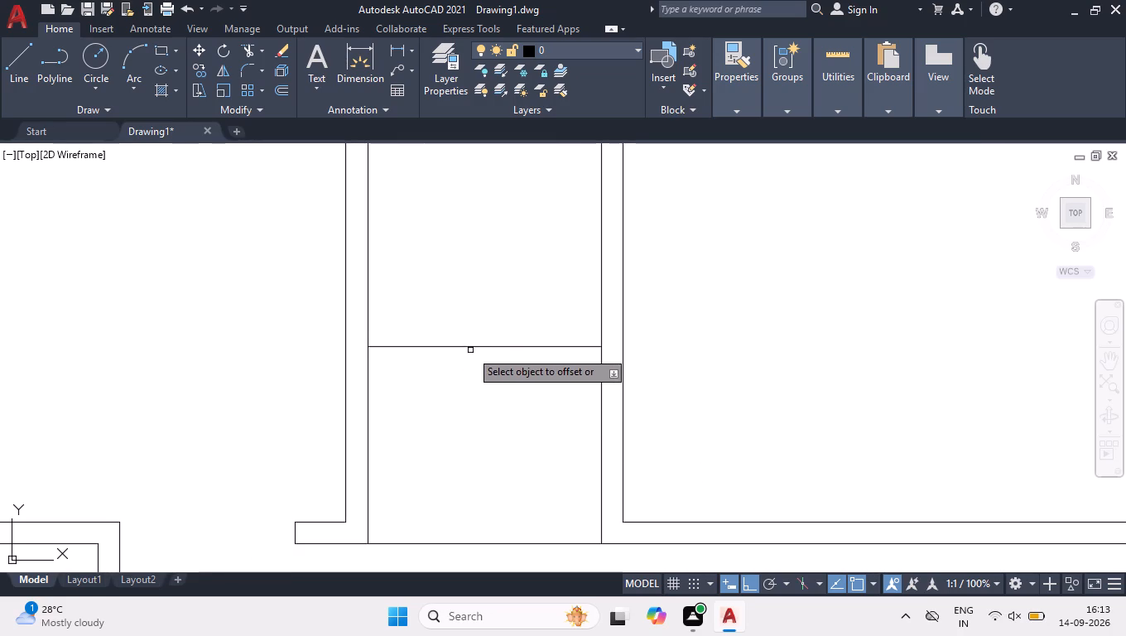
left_click(470, 346)
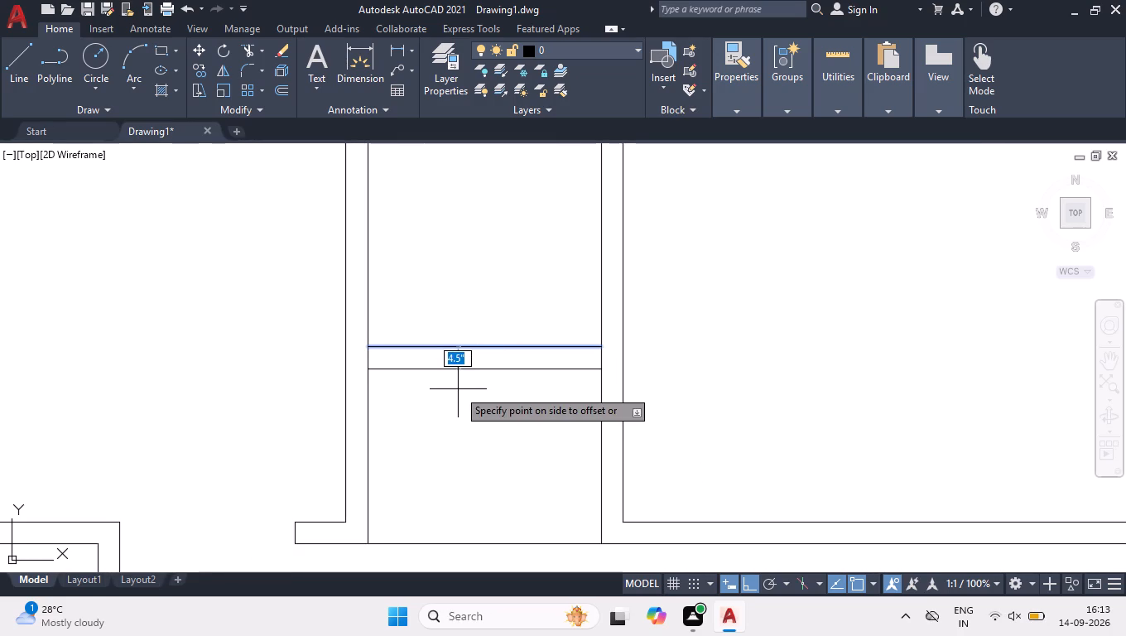
left_click(458, 389)
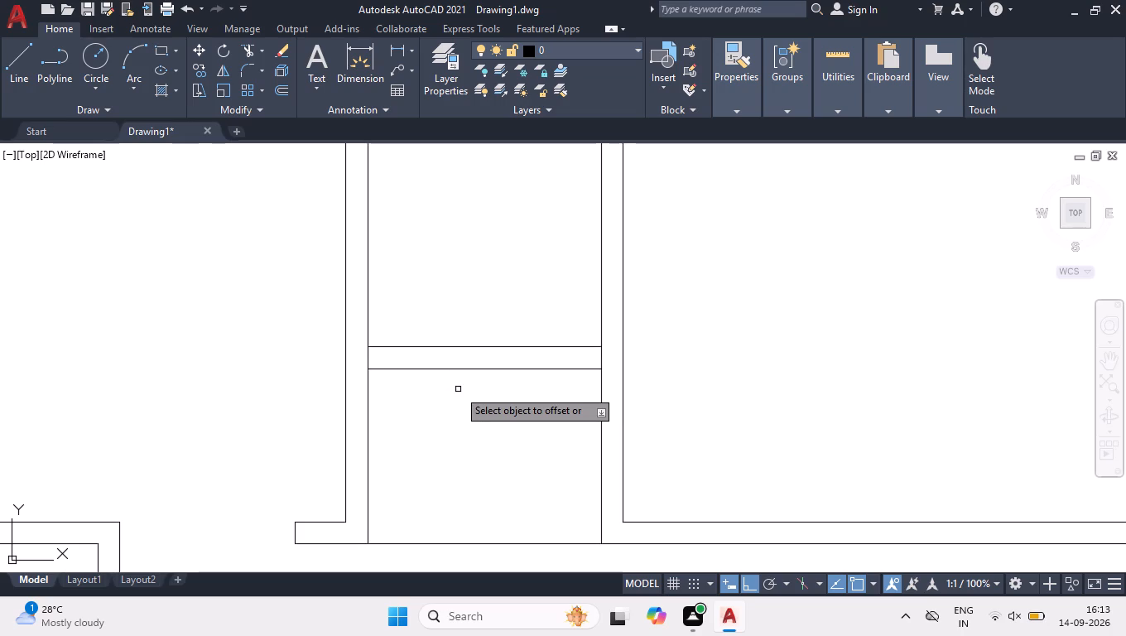
key("Return")
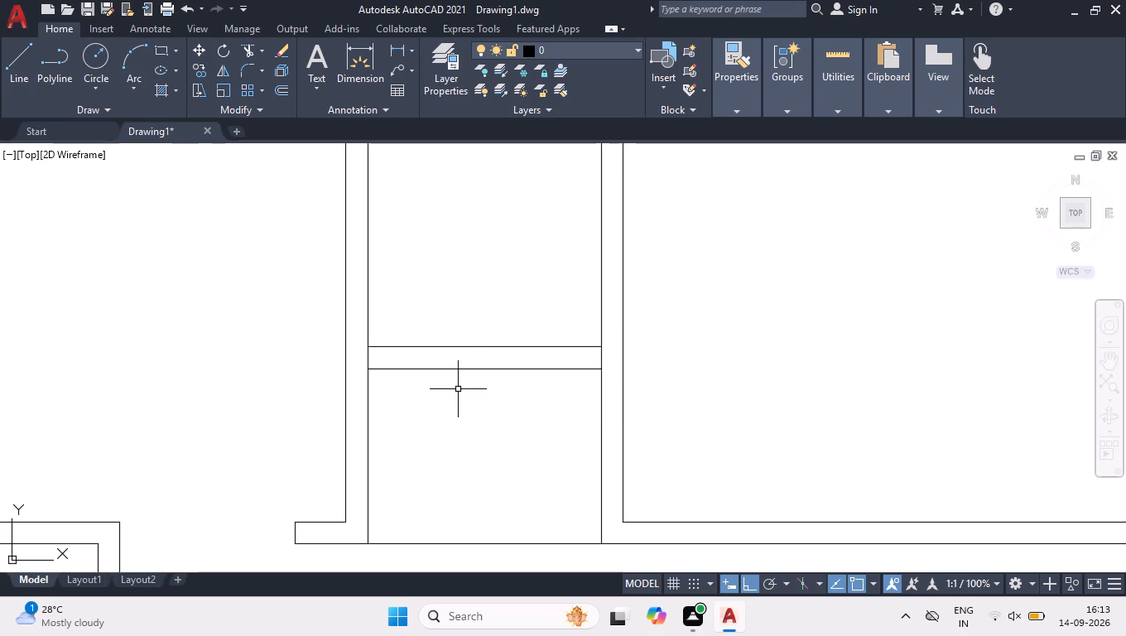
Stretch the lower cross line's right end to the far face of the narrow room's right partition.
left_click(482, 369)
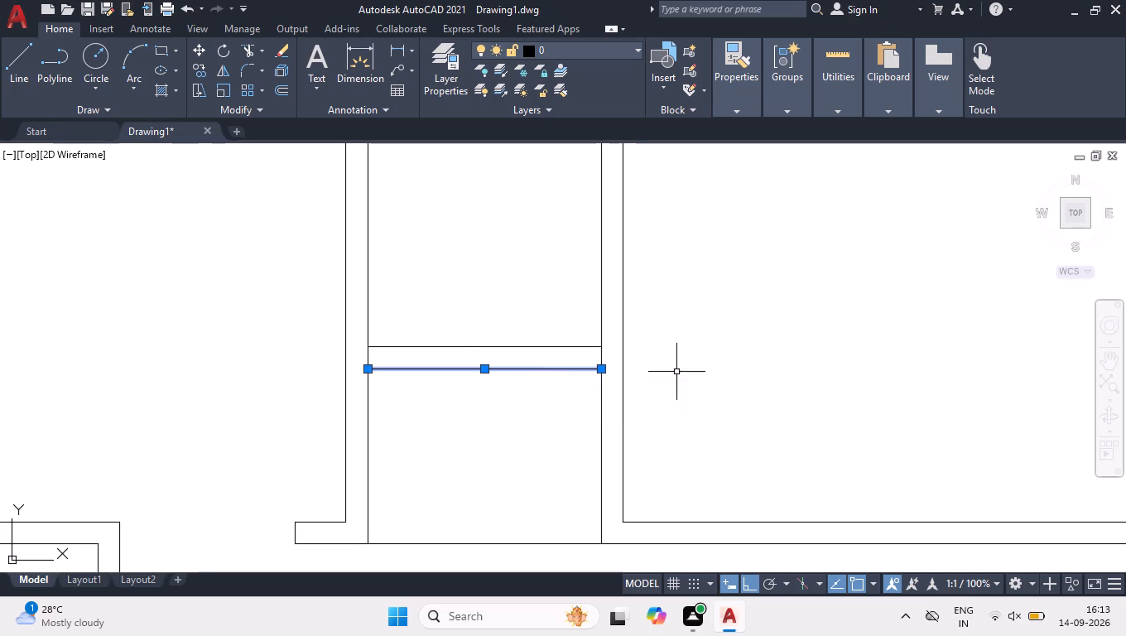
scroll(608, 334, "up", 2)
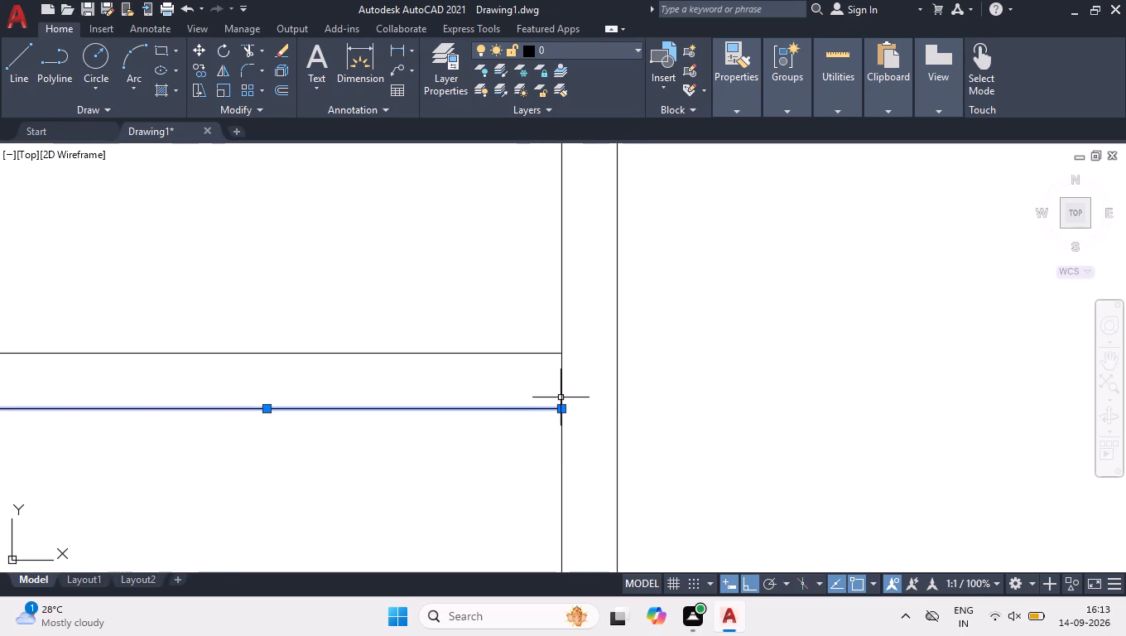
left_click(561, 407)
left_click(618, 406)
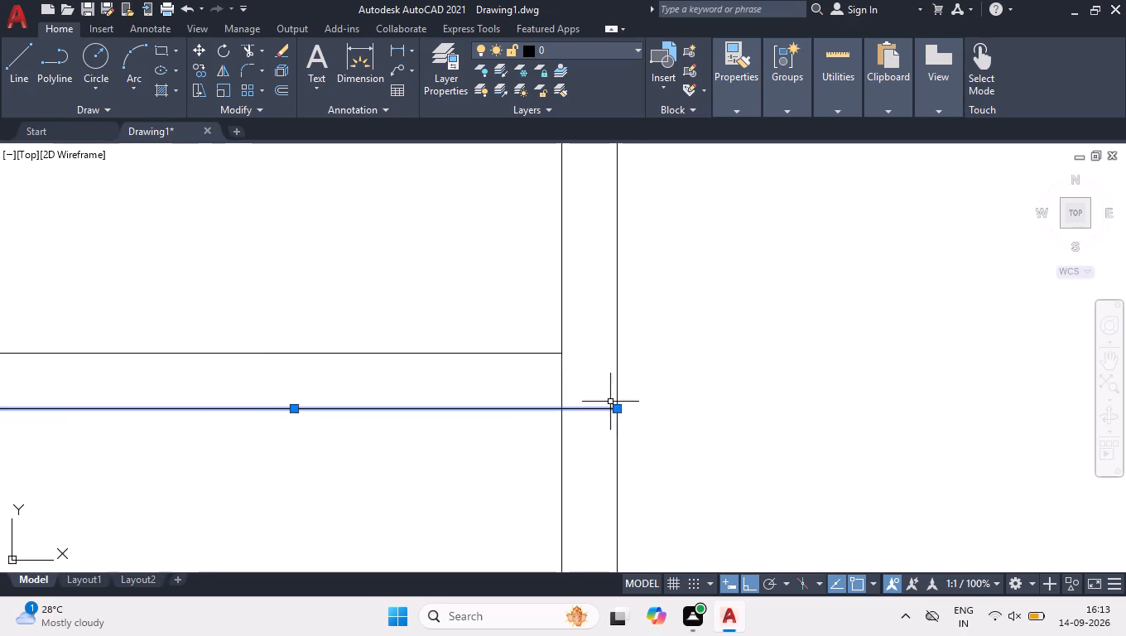
Stretch the upper cross line's right end to the far face of the narrow room's right partition.
left_click(535, 335)
left_click(521, 369)
scroll(535, 351, "up", 2)
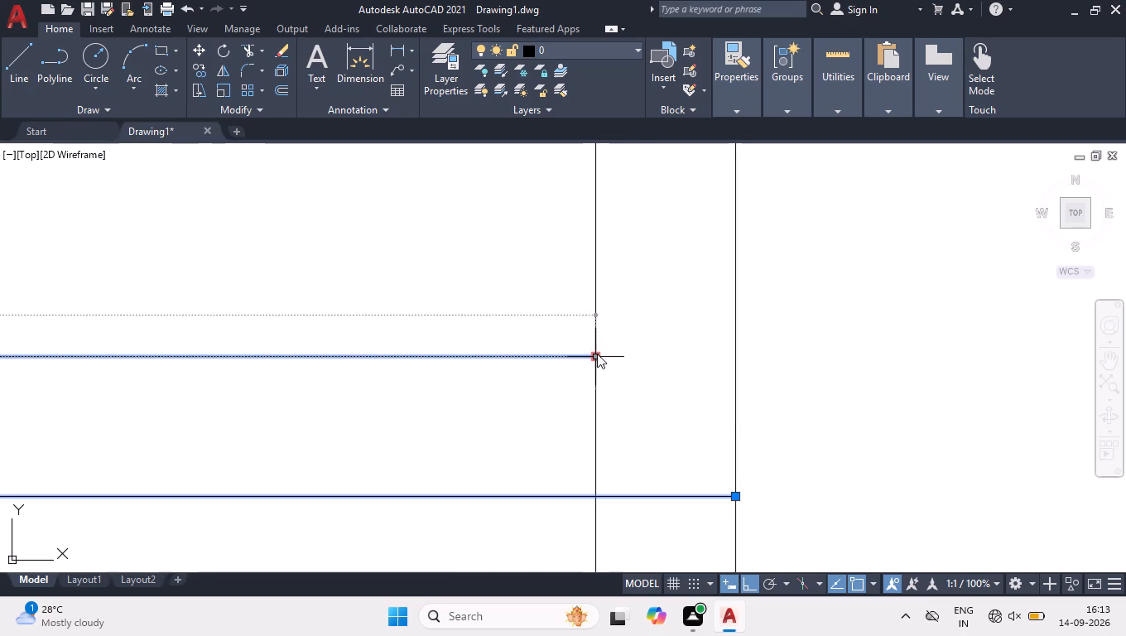
left_click(598, 354)
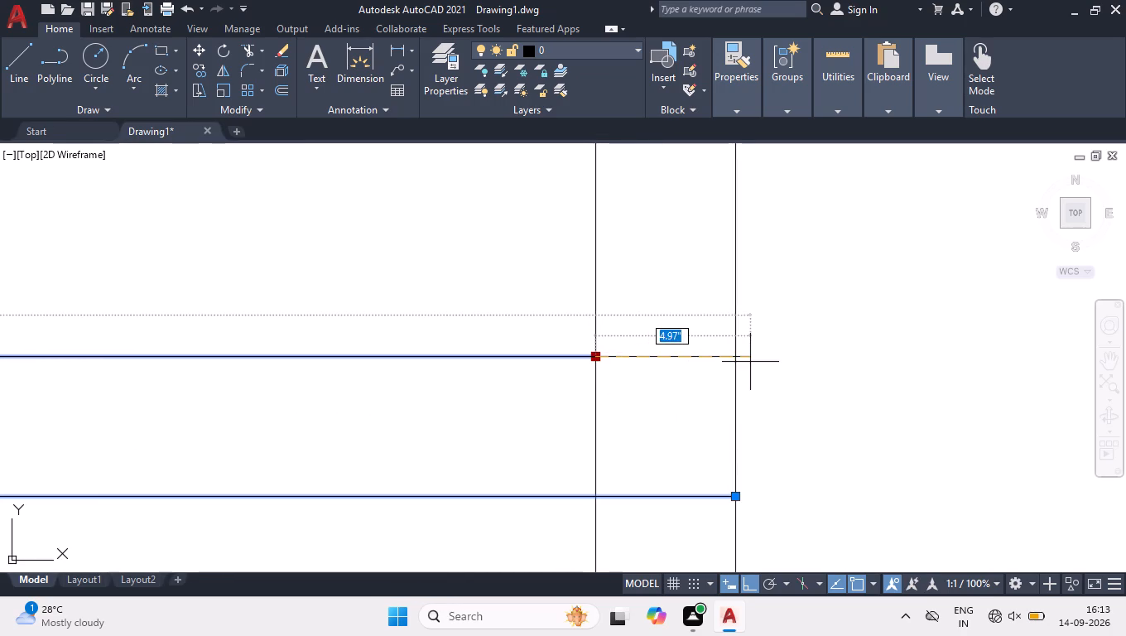
left_click(737, 356)
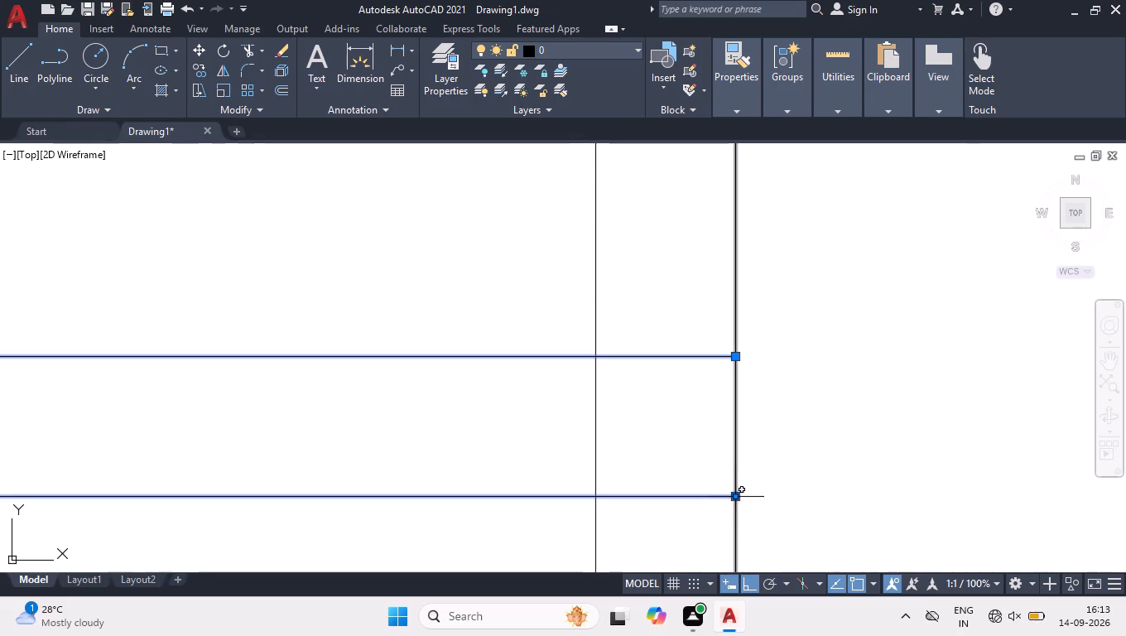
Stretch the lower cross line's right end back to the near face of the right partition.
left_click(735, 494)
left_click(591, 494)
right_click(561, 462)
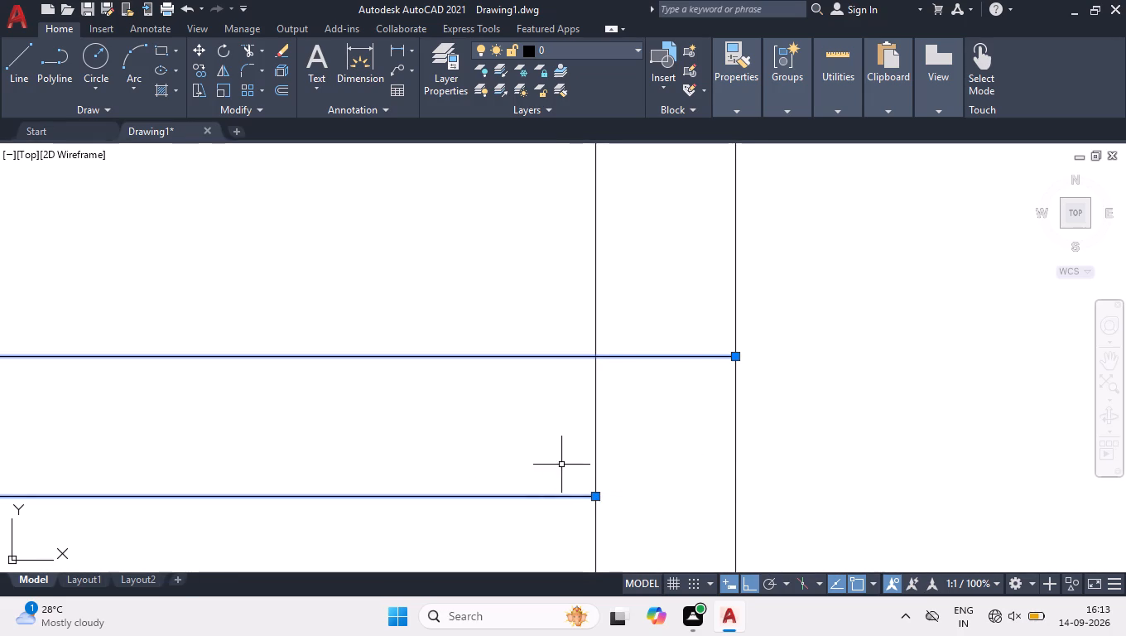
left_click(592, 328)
Trim the horizontal partition's bottom line between the narrow room's two side walls to open the space below the cross partition.
scroll(542, 434, "down", 3)
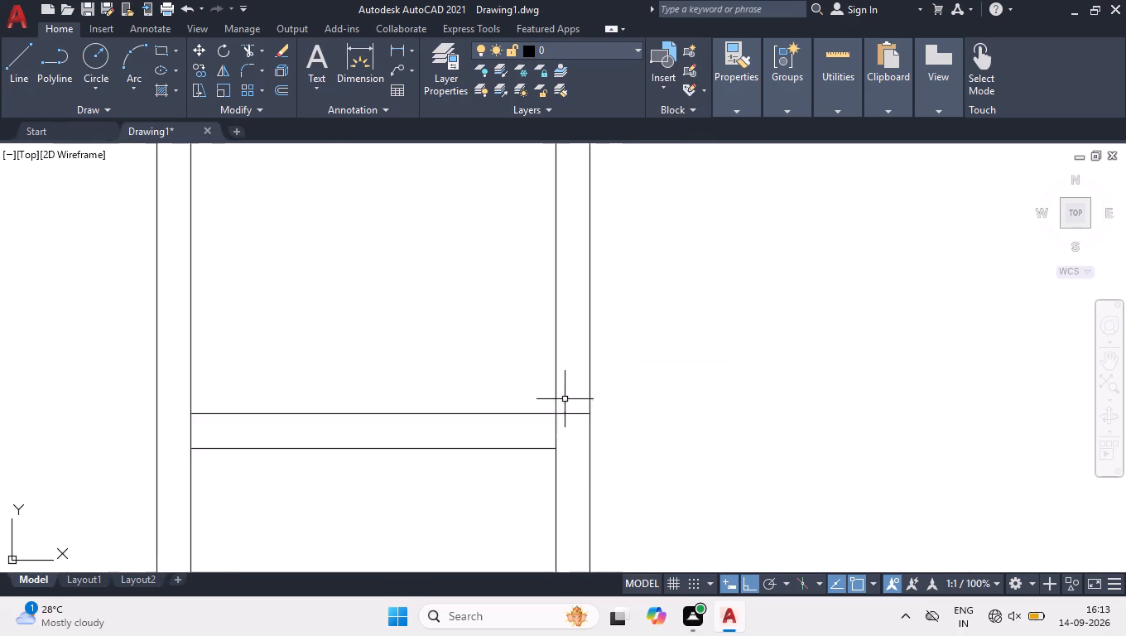
scroll(569, 393, "down", 3)
scroll(599, 425, "up", 2)
type("tr")
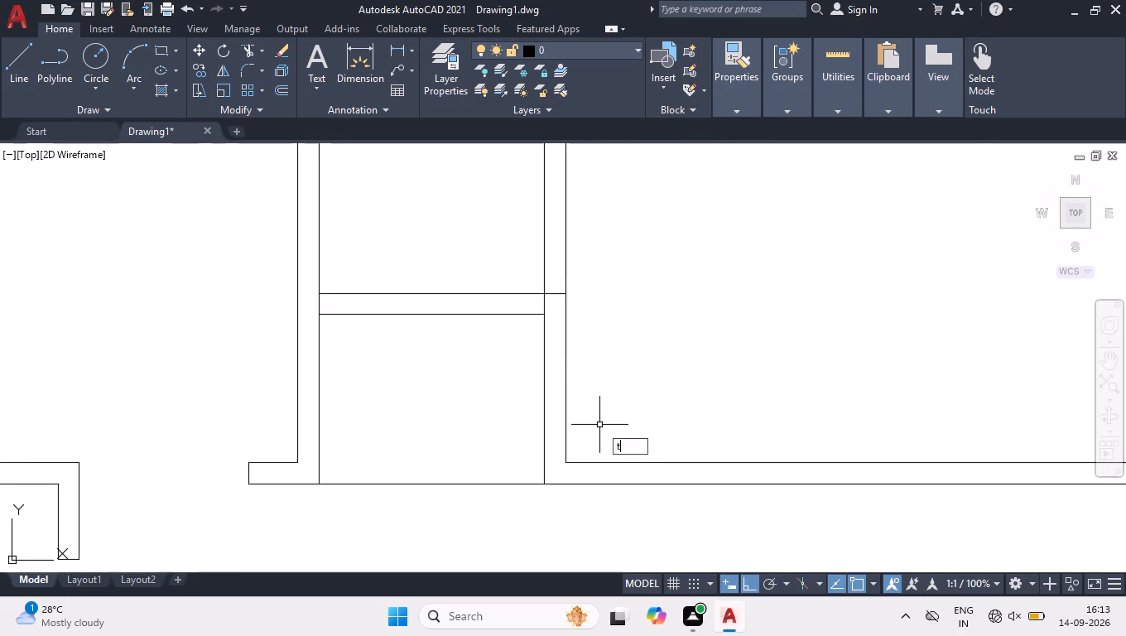
key("Return")
left_click(522, 439)
left_click(371, 549)
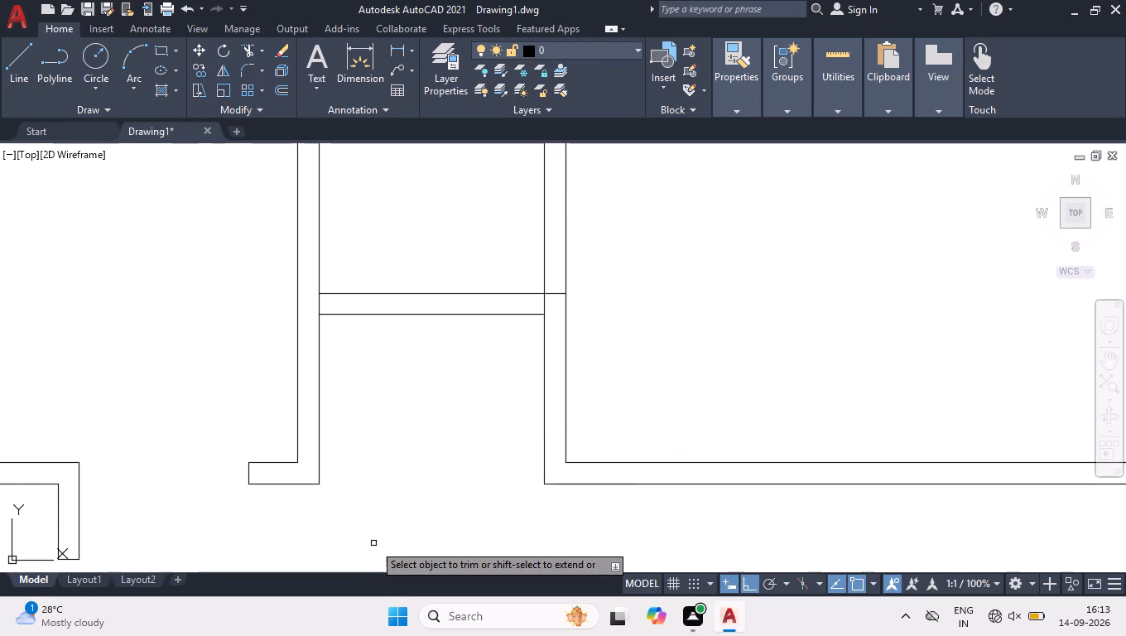
Trim the narrow room's two inner side wall lines between the upper and lower cross partition lines.
left_click(312, 307)
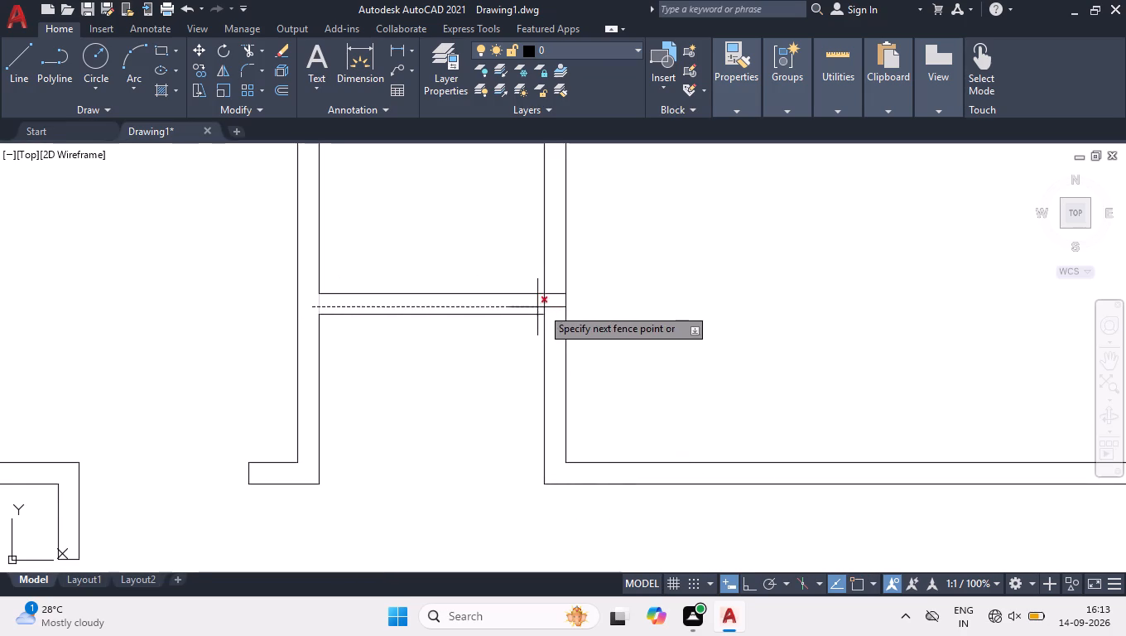
left_click(557, 300)
key("space")
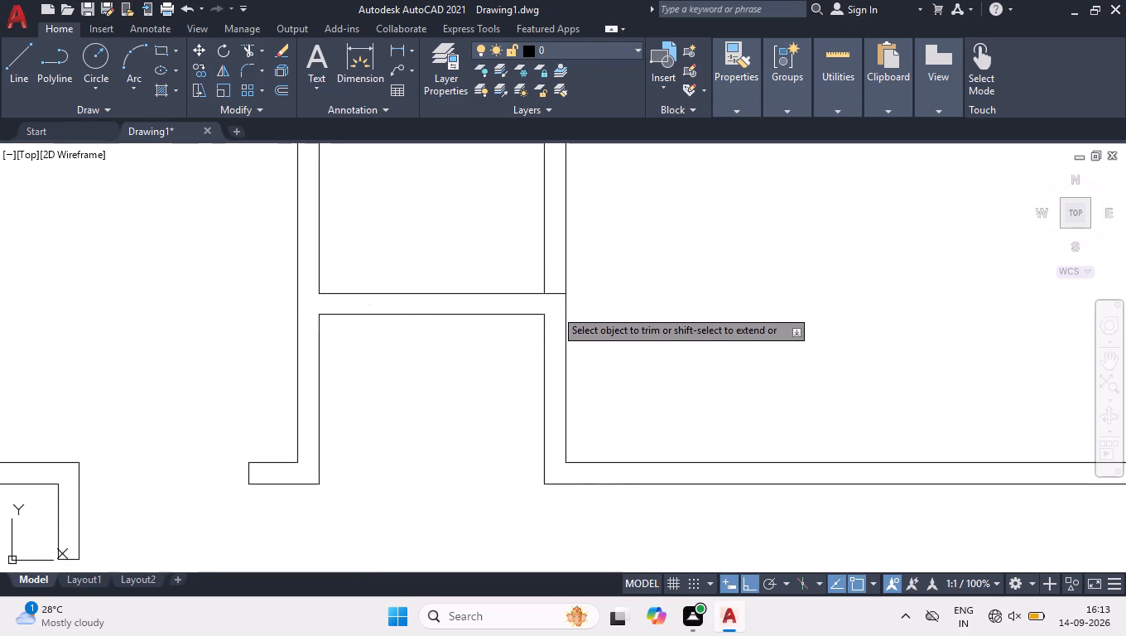
Draw a 4.5" line across the narrow room's right partition, level with the cross partition's upper line.
scroll(556, 331, "down", 3)
scroll(539, 300, "up", 1)
key("l")
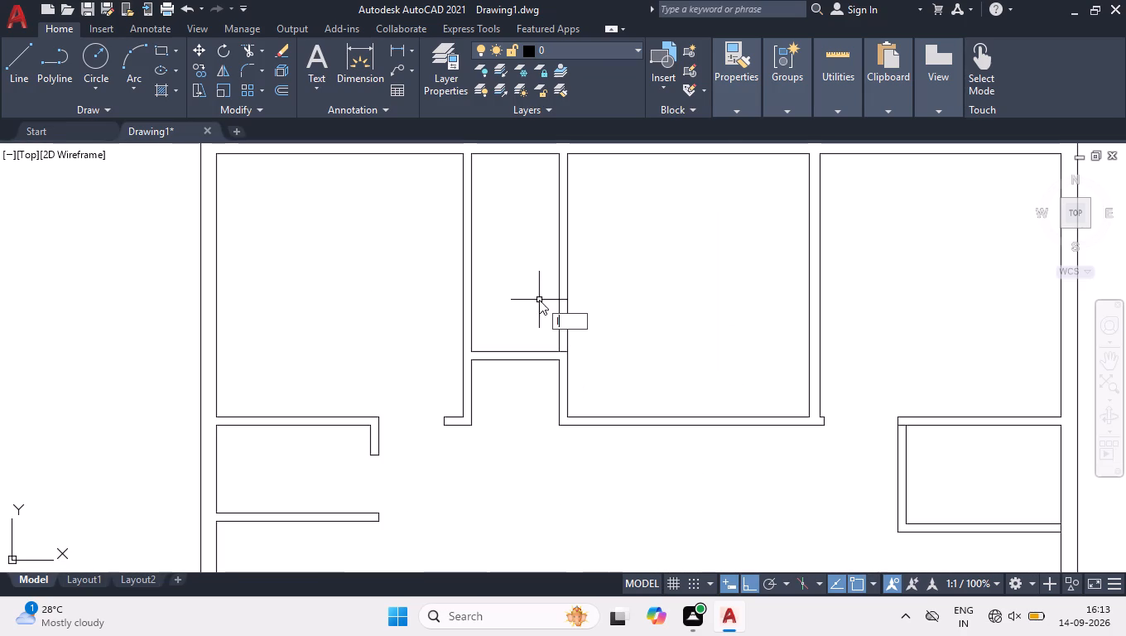
key("Return")
scroll(541, 369, "up", 2)
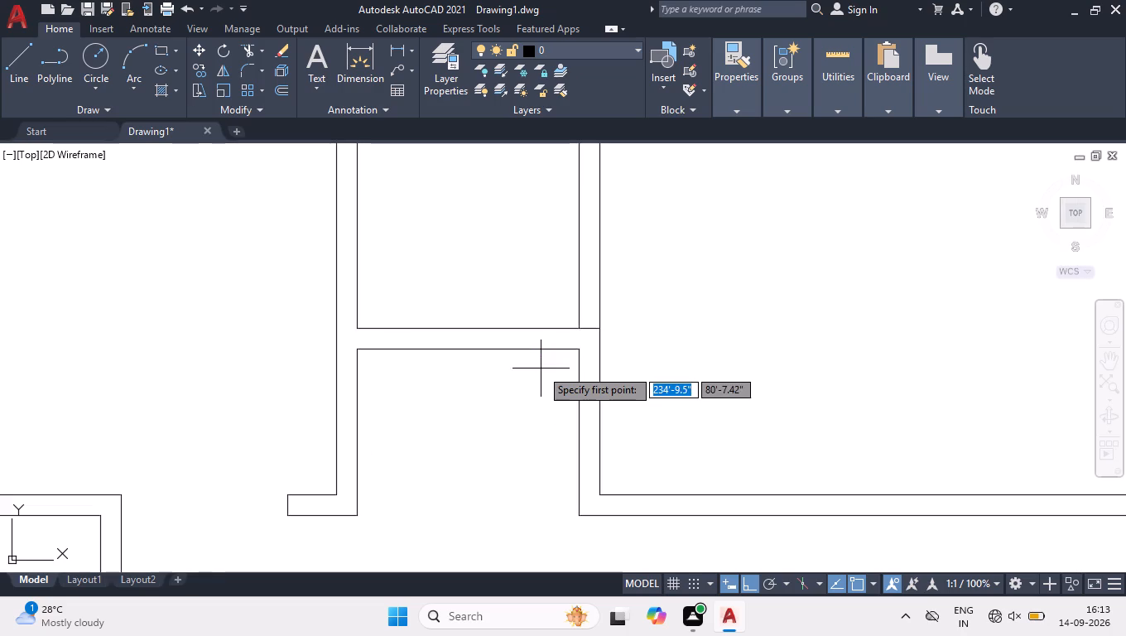
left_click(576, 330)
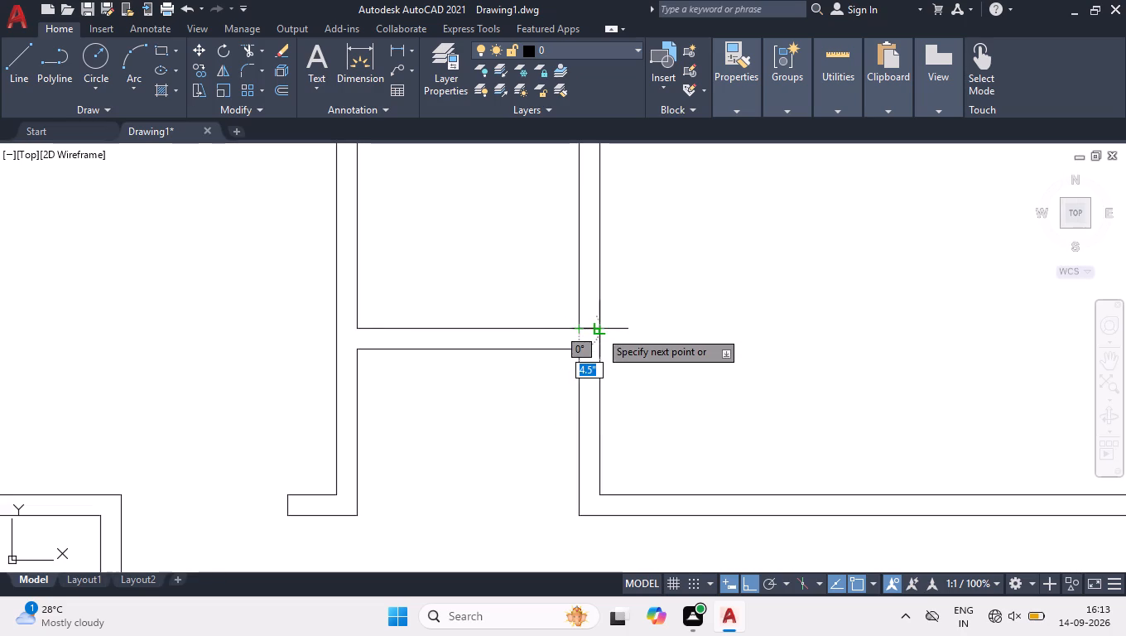
left_click(599, 330)
key("space")
Move the short line 2'8" up along the narrow room's right partition.
left_click(557, 310)
left_click(693, 348)
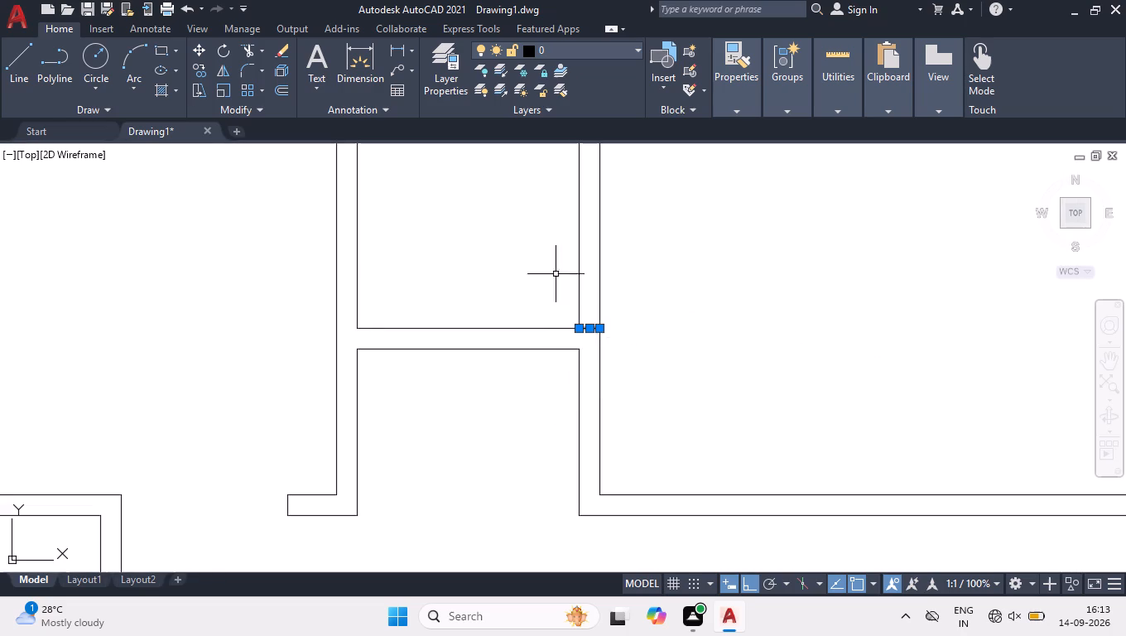
scroll(537, 253, "up", 2)
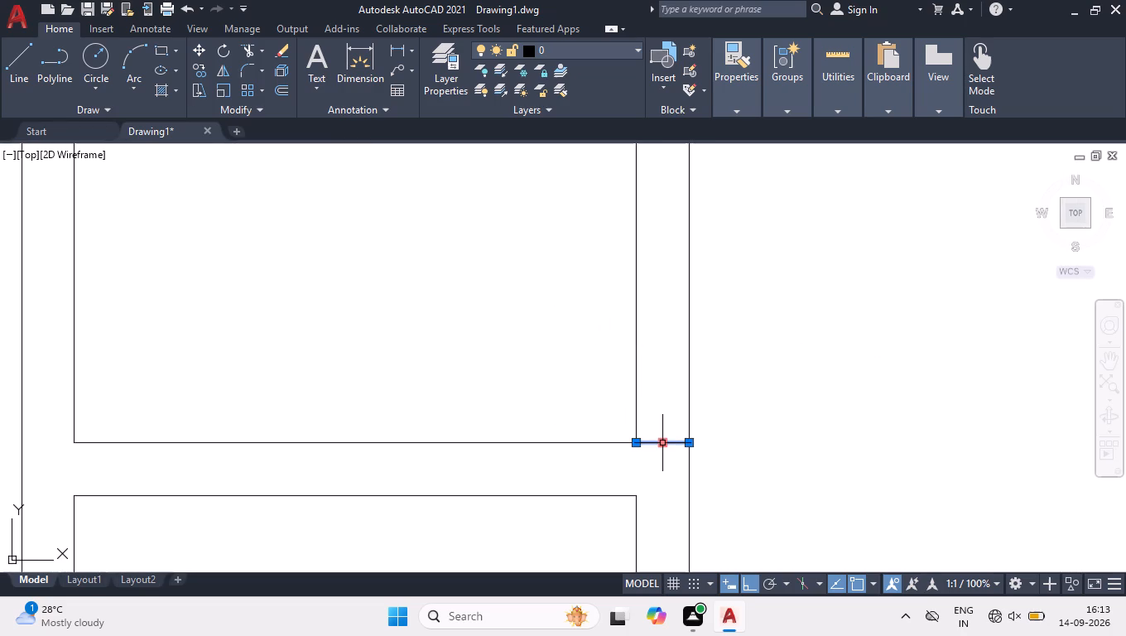
left_click(663, 446)
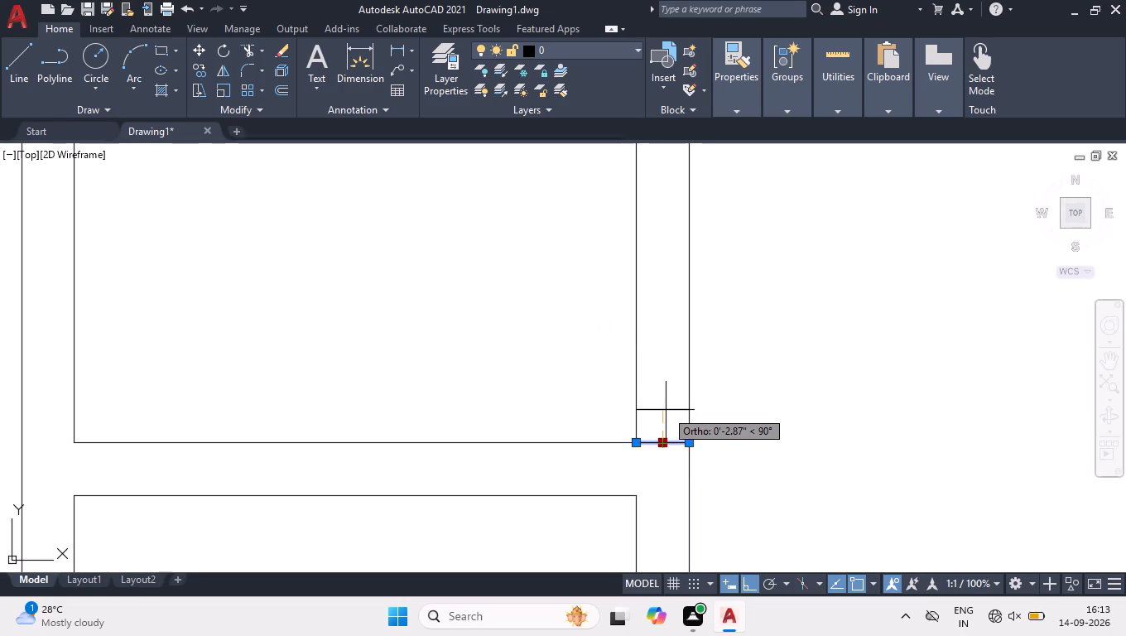
type("2'8")
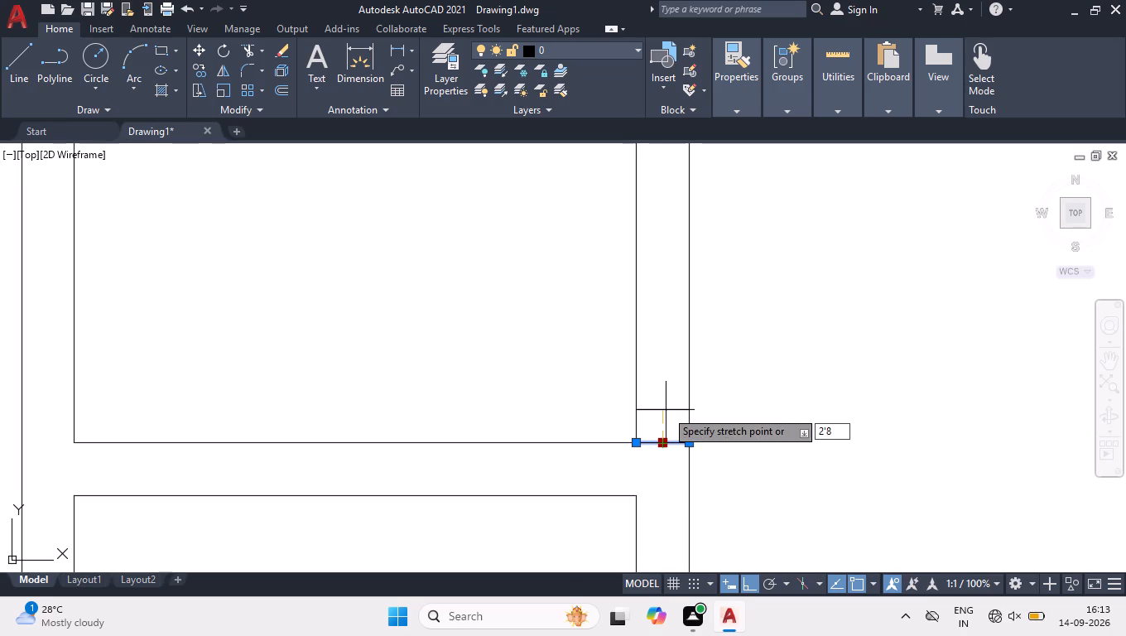
key("Return")
scroll(666, 410, "down", 5)
scroll(671, 373, "up", 2)
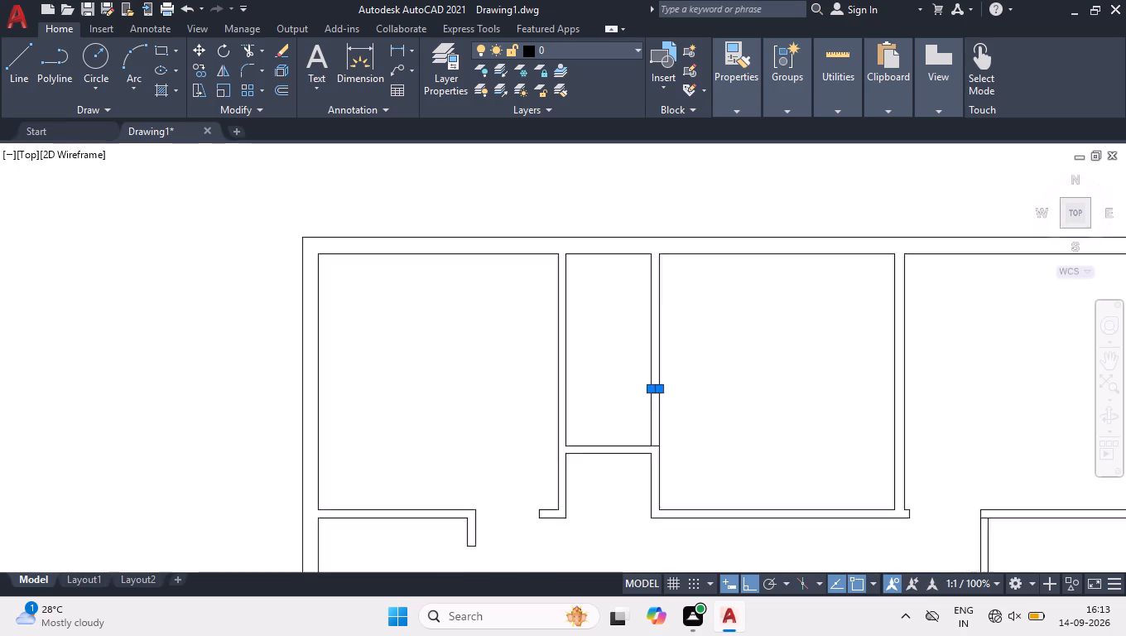
key("space")
key("space")
key("space")
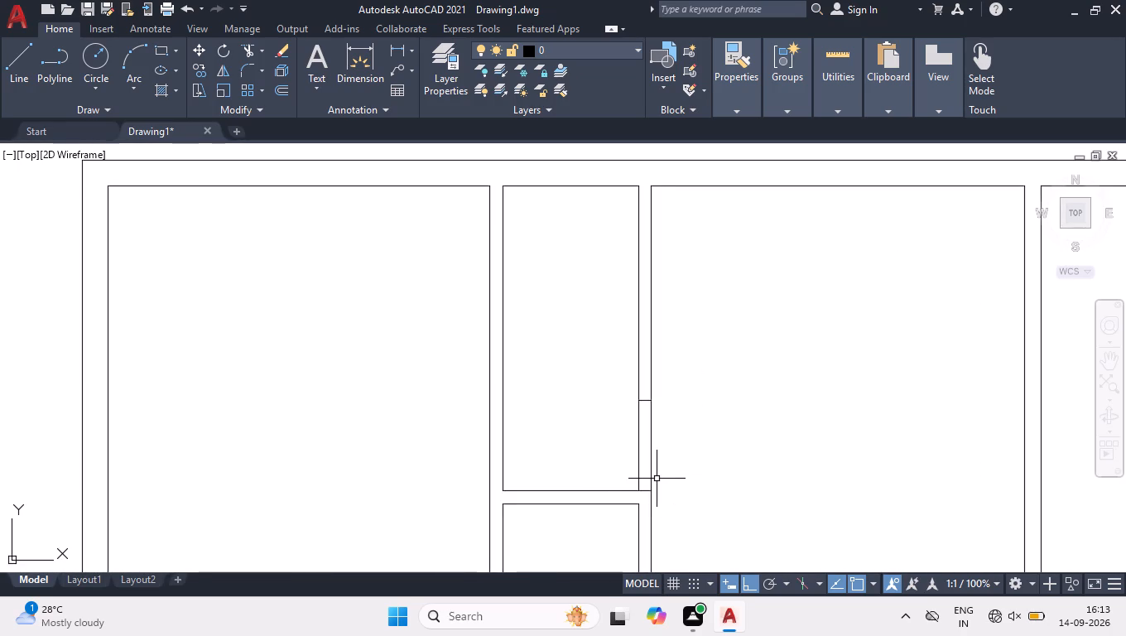
Trim both faces of the narrow room's right partition between the short line and the cross partition to open a doorway.
type("tr")
key("Return")
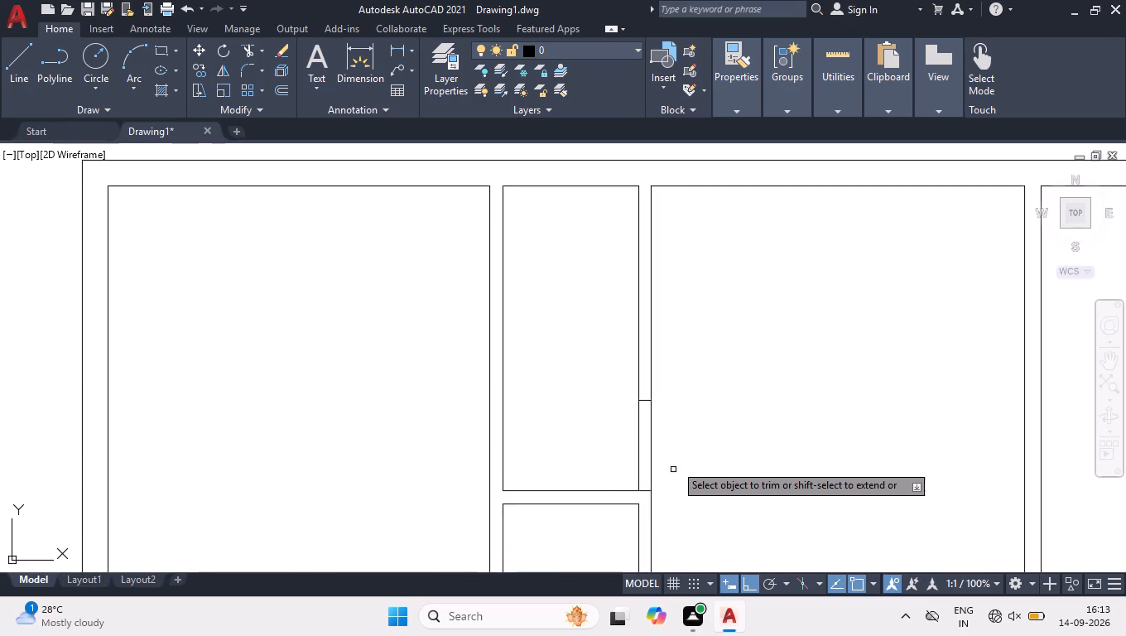
left_click(689, 457)
left_click(524, 448)
scroll(551, 426, "down", 3)
scroll(564, 494, "up", 2)
key("space")
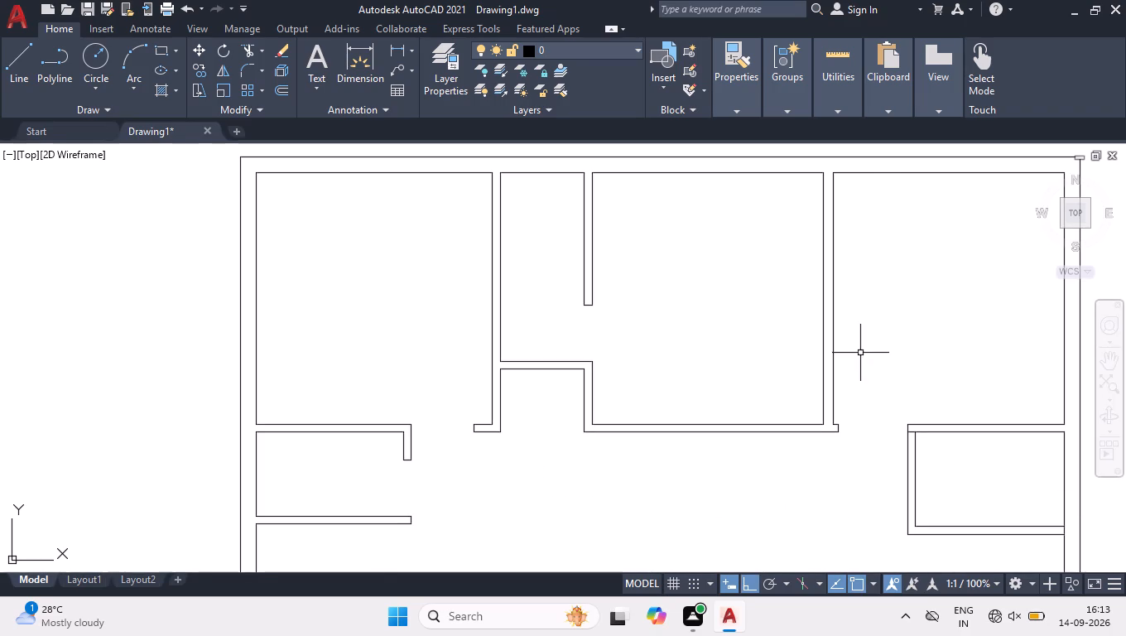
Draw a 4.5" line across the upper middle room's bottom wall at its inner right corner.
scroll(826, 387, "up", 1)
scroll(849, 497, "up", 2)
key("l")
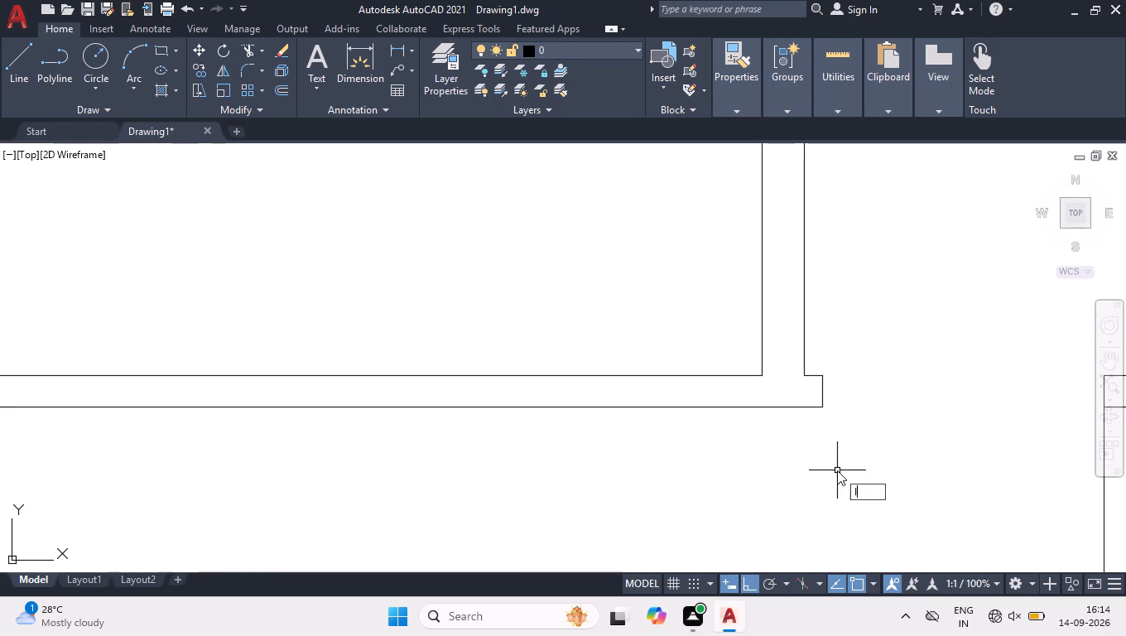
key("Return")
left_click(760, 378)
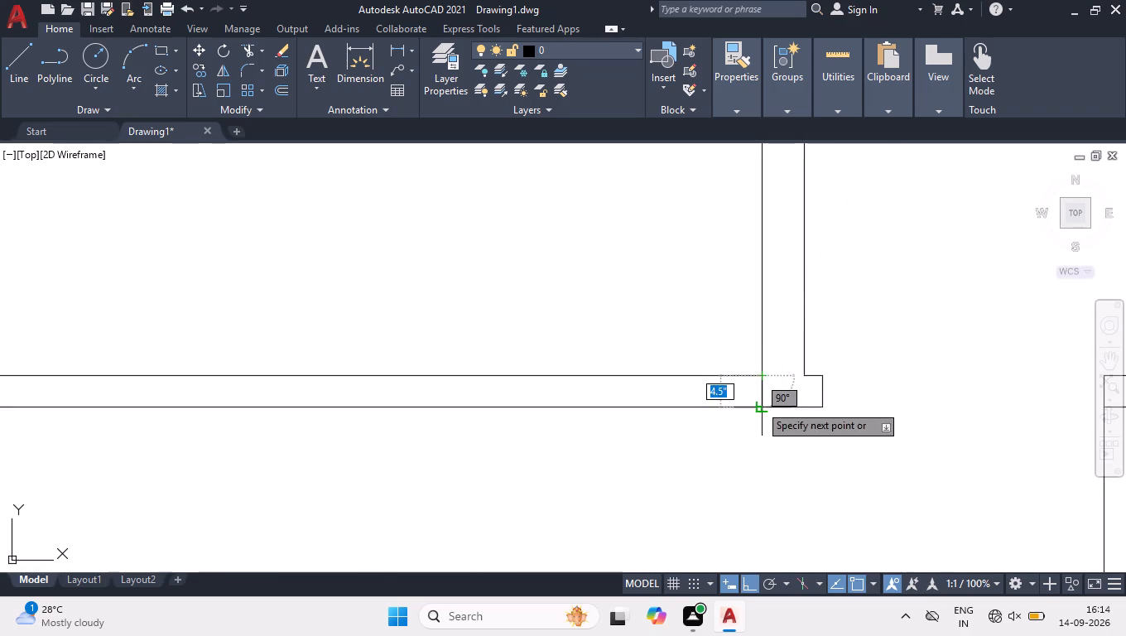
left_click(758, 407)
key("space")
Move the short line in the middle room's bottom wall 4.5" left, away from the corner.
left_click(729, 329)
left_click(786, 441)
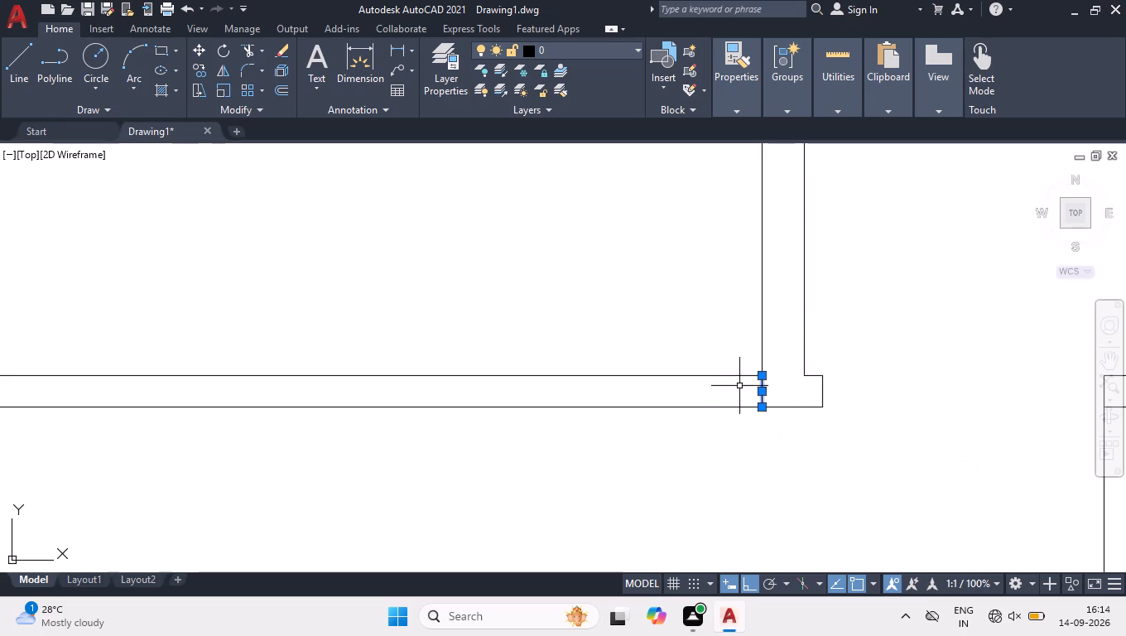
scroll(750, 380, "up", 2)
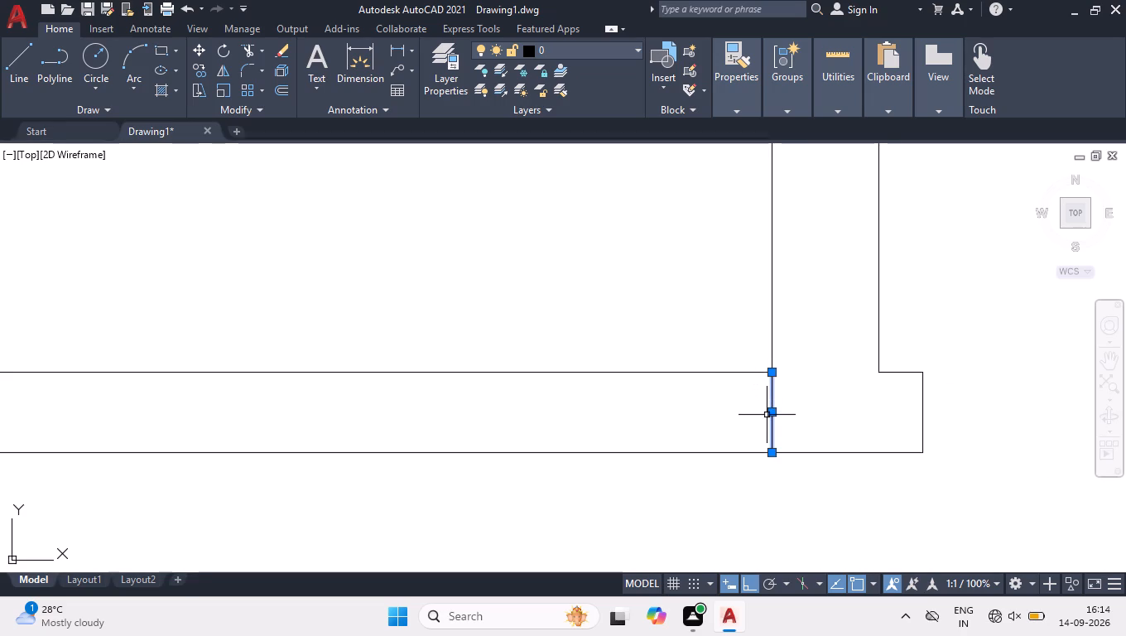
left_click(770, 414)
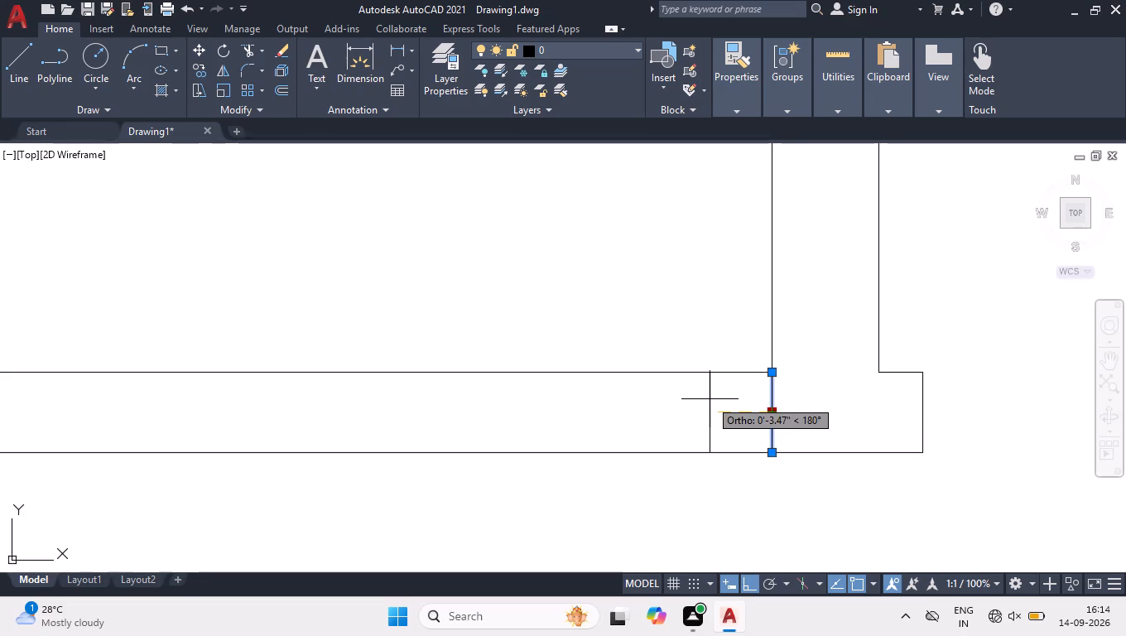
type("4.5")
key("Return")
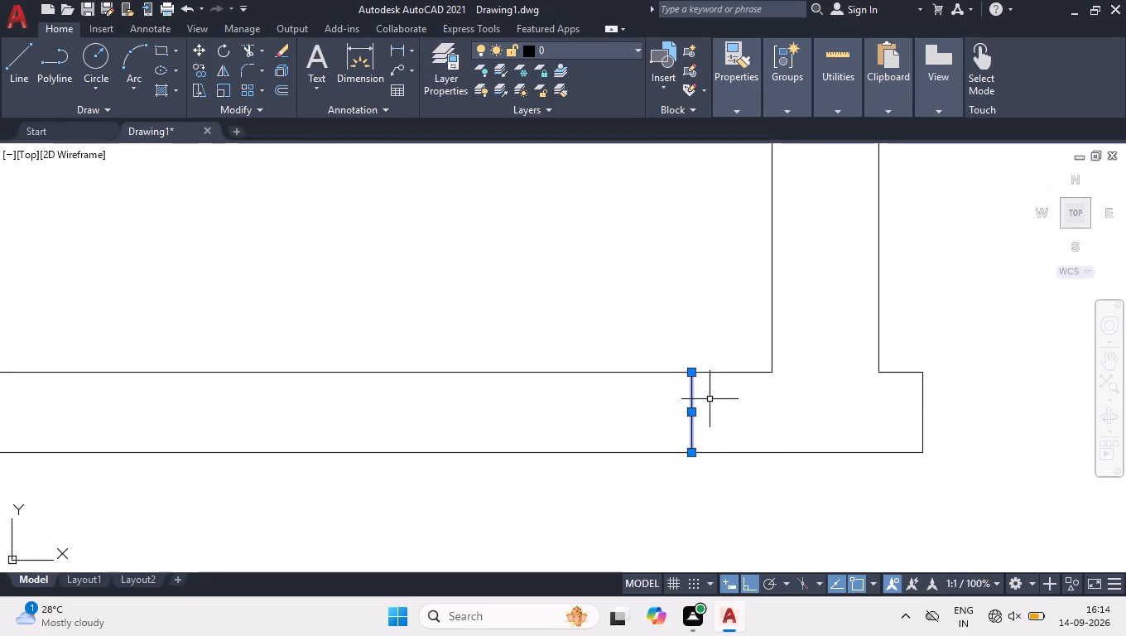
Offset the short line 3' to the left along the middle room's bottom wall.
type("off")
key("Return")
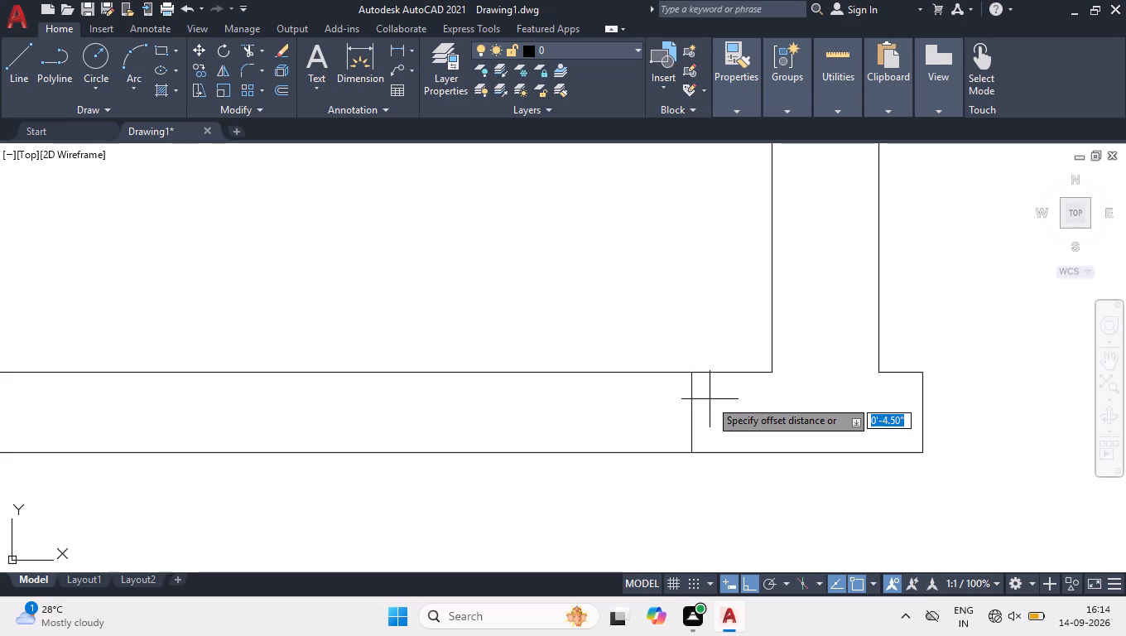
type("3'")
key("Return")
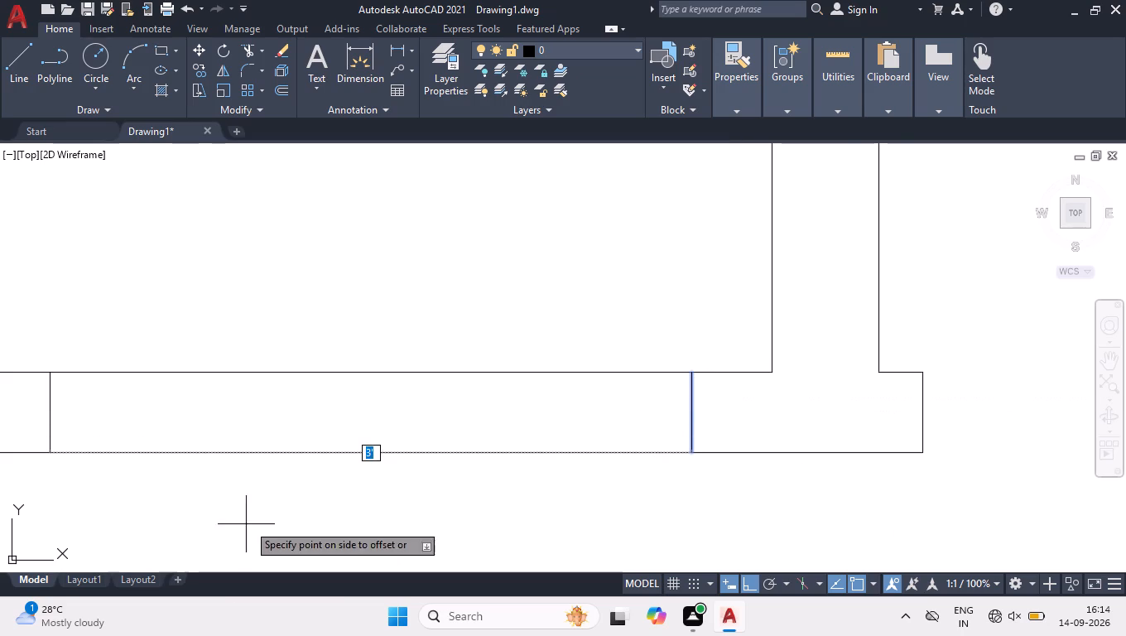
left_click(256, 508)
key("space")
Trim both faces of the middle room's bottom wall between the two short lines to open the doorway.
scroll(541, 508, "down", 4)
scroll(431, 461, "down", 3)
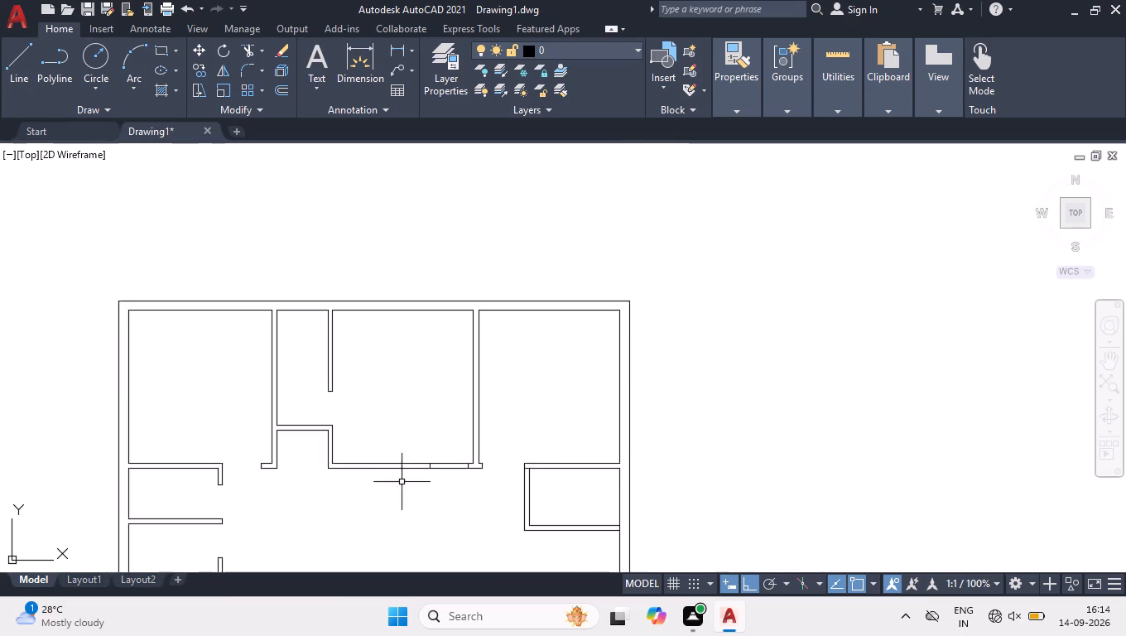
scroll(350, 479, "up", 1)
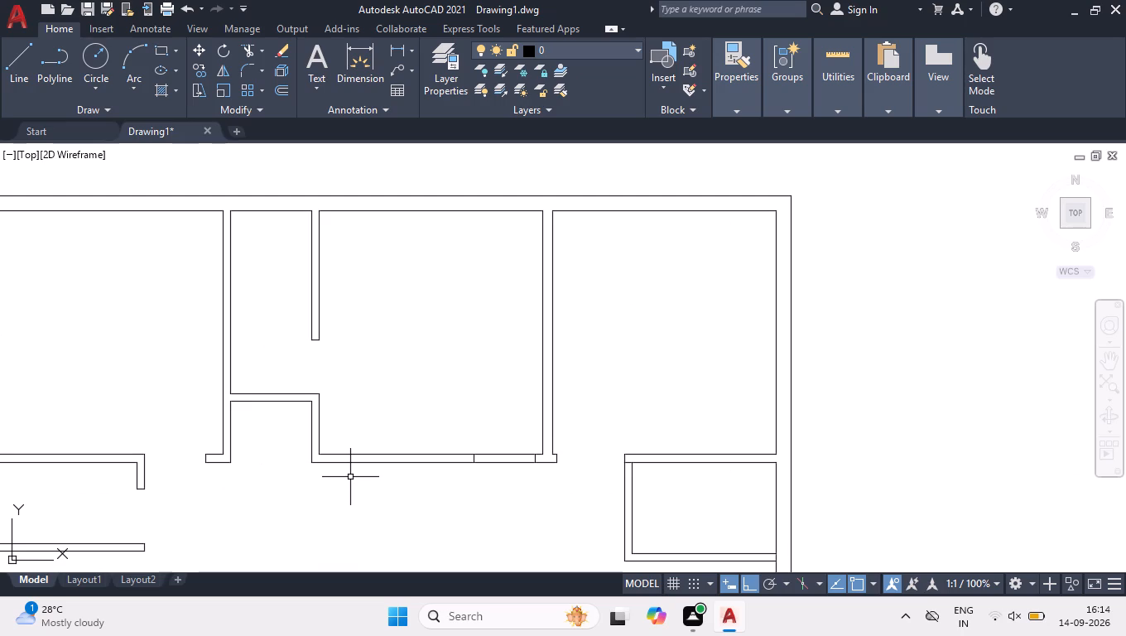
type("tr")
key("Return")
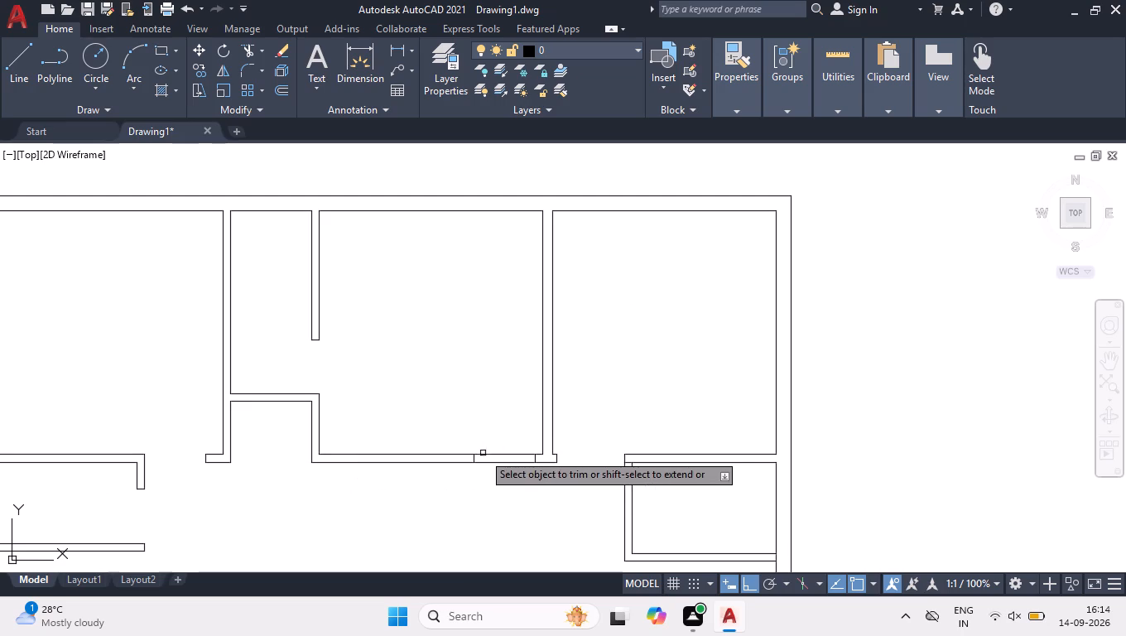
left_click_drag(502, 436, 503, 449)
left_click(501, 489)
key("space")
Trim the leftover line segment crossing the wall at the upper left corner of the small room on the right.
scroll(617, 320, "down", 1)
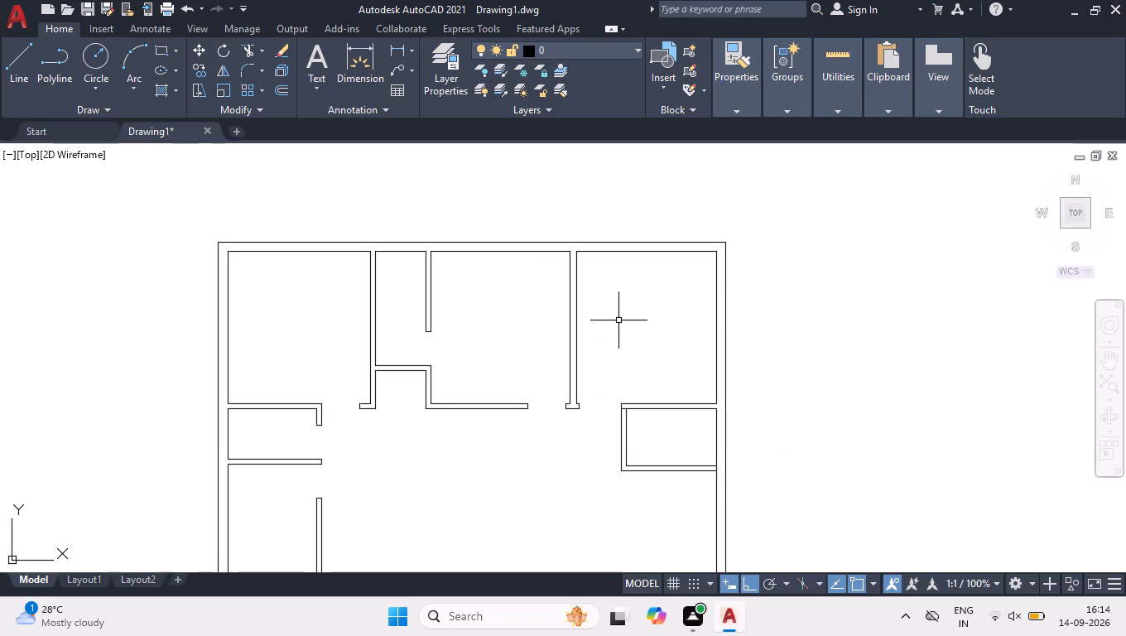
scroll(585, 313, "down", 1)
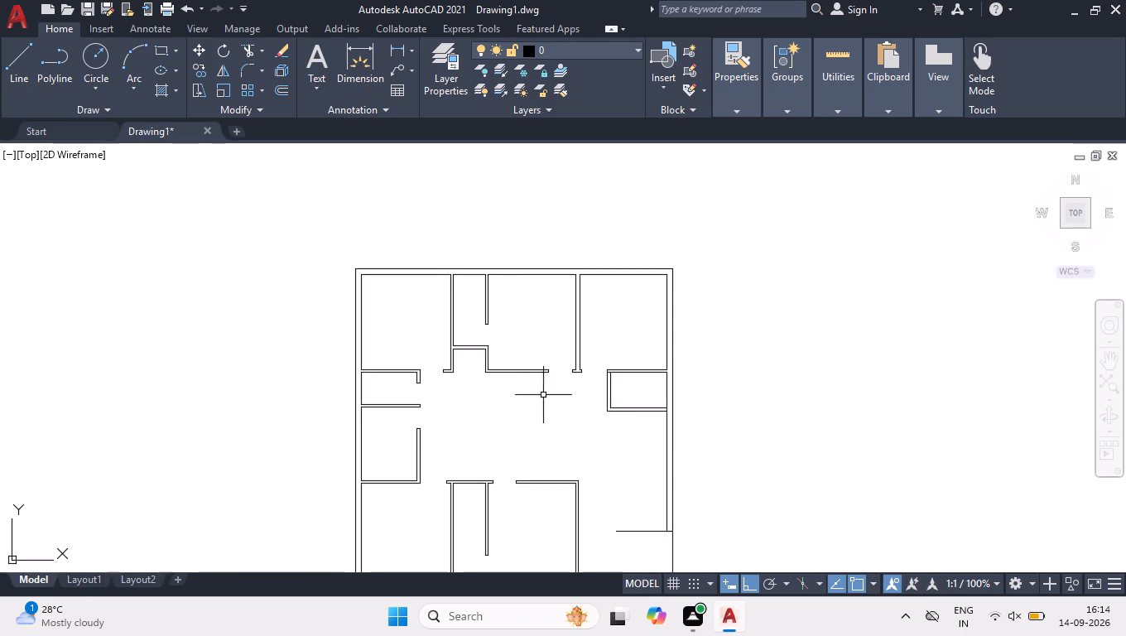
scroll(589, 272, "down", 1)
scroll(586, 371, "up", 1)
scroll(574, 304, "up", 1)
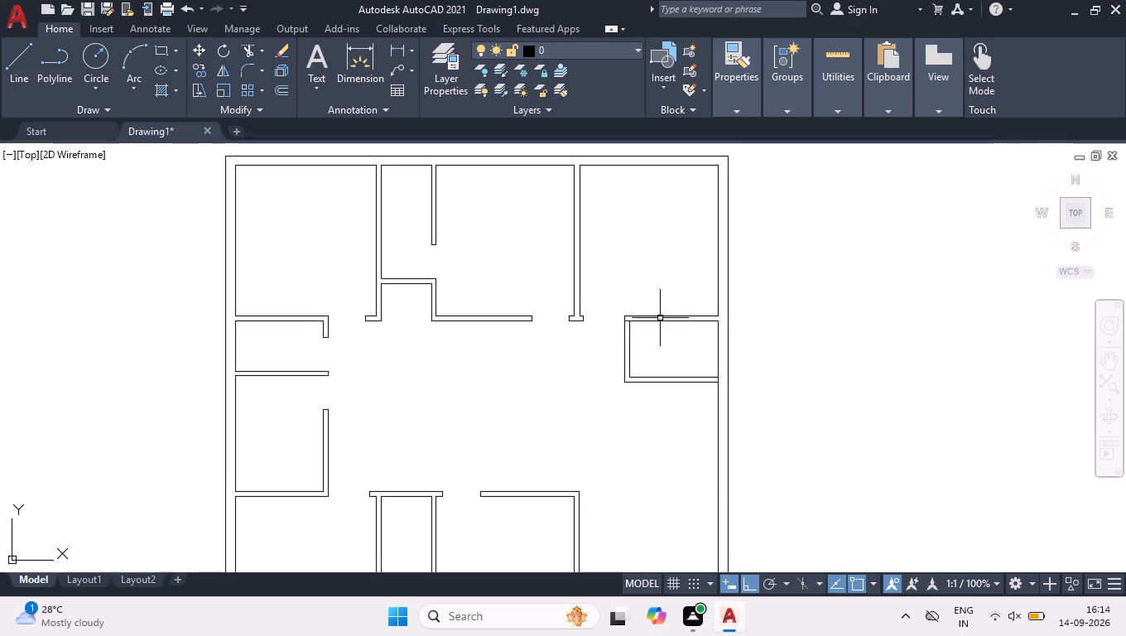
scroll(631, 321, "up", 5)
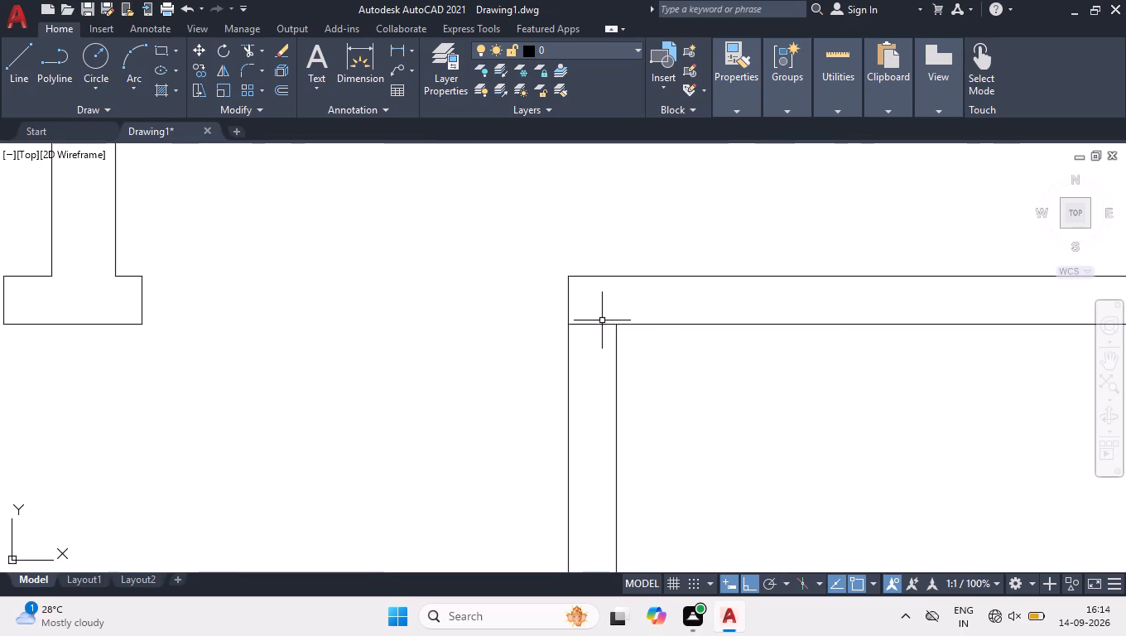
key("space")
left_click(601, 321)
left_click(607, 355)
key("space")
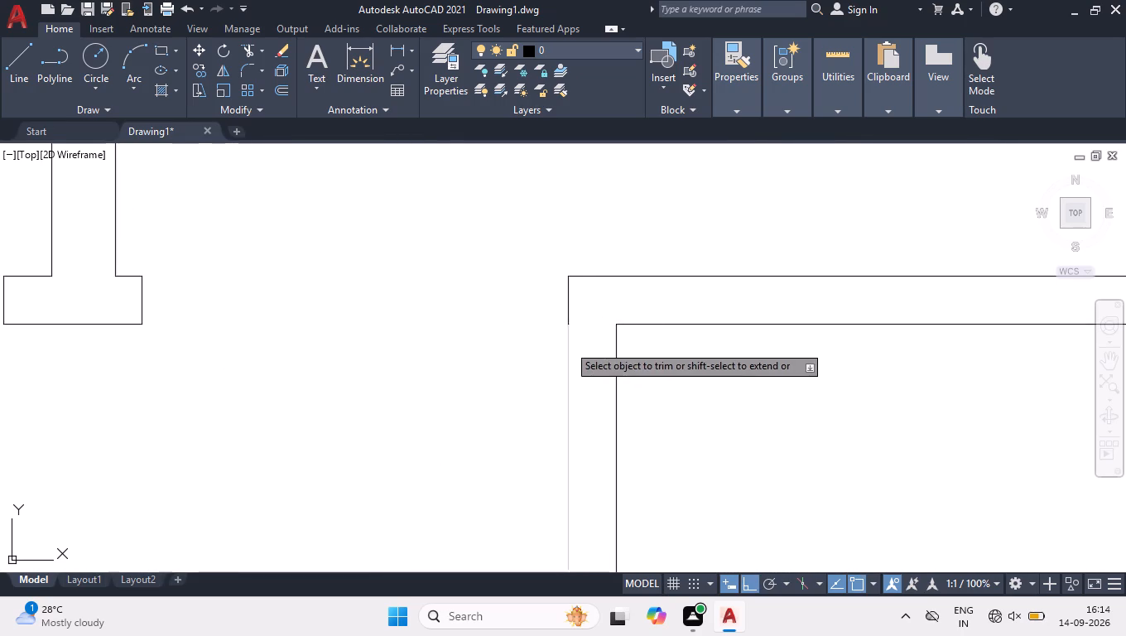
Stretch the left end of the small right-hand room's bottom outer line to align with the left face of the partition above.
scroll(536, 289, "down", 3)
scroll(651, 332, "down", 3)
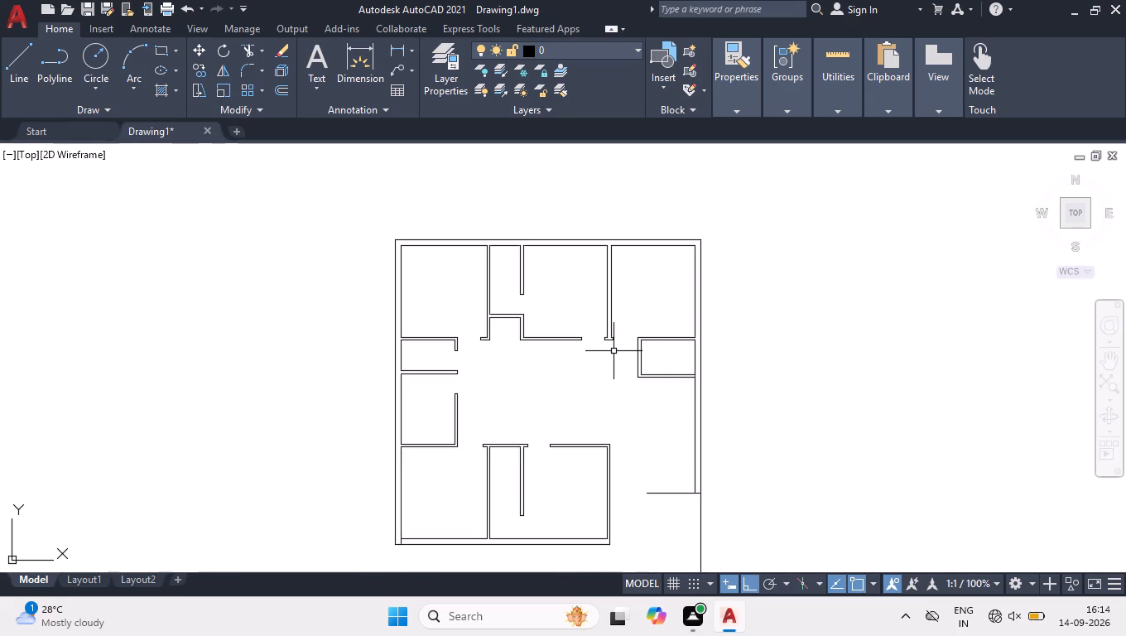
scroll(644, 369, "up", 1)
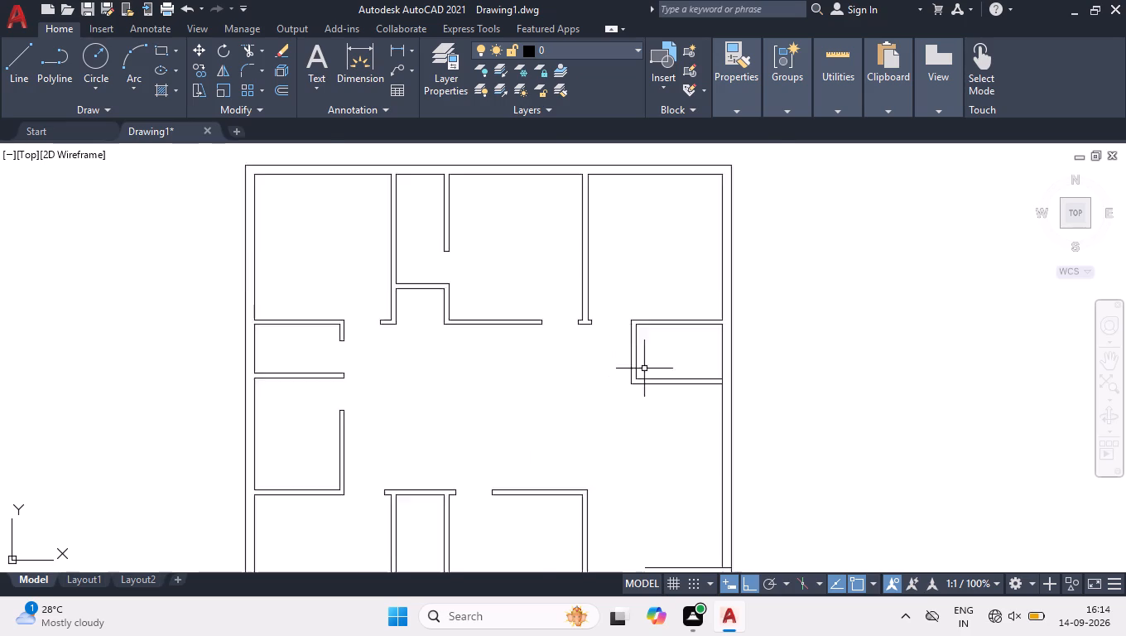
scroll(644, 369, "up", 1)
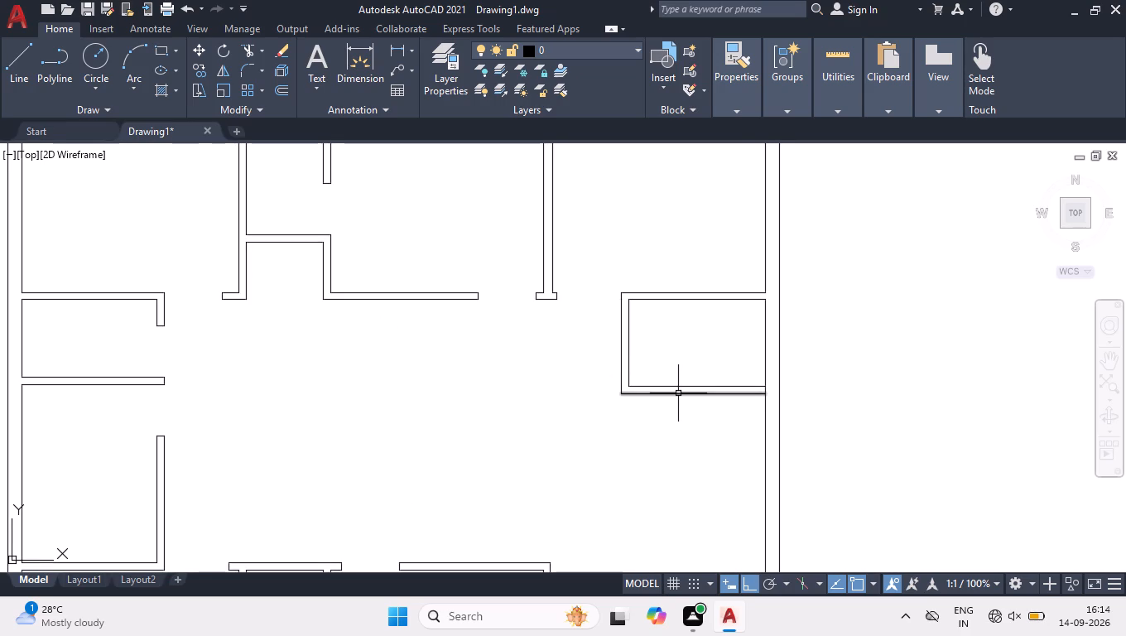
left_click(678, 393)
scroll(657, 385, "up", 2)
scroll(539, 371, "down", 1)
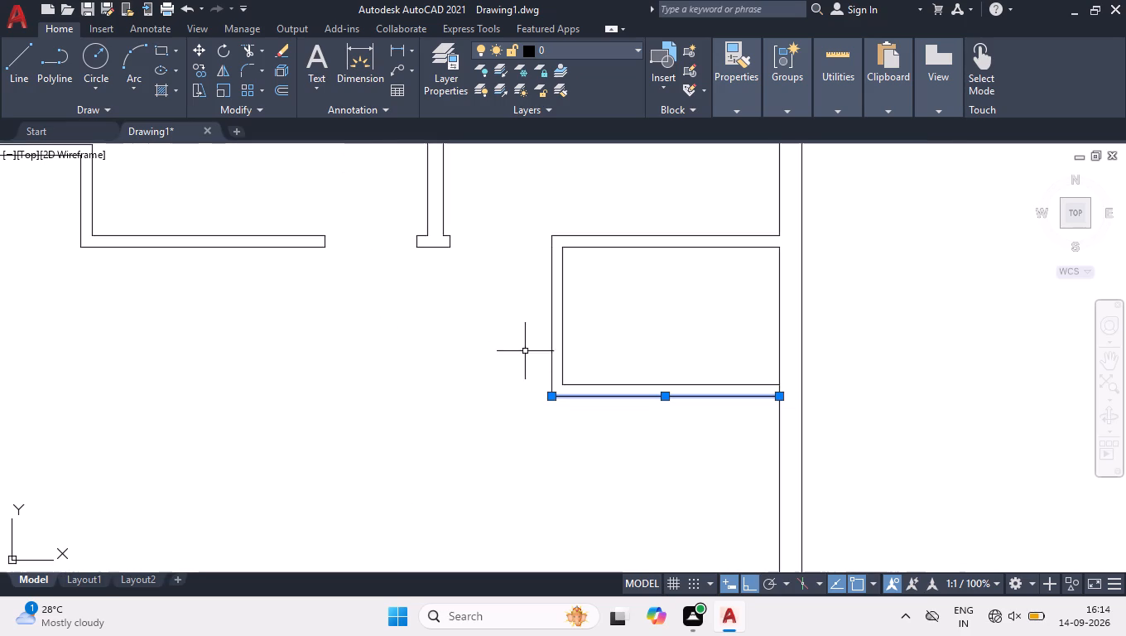
left_click(551, 395)
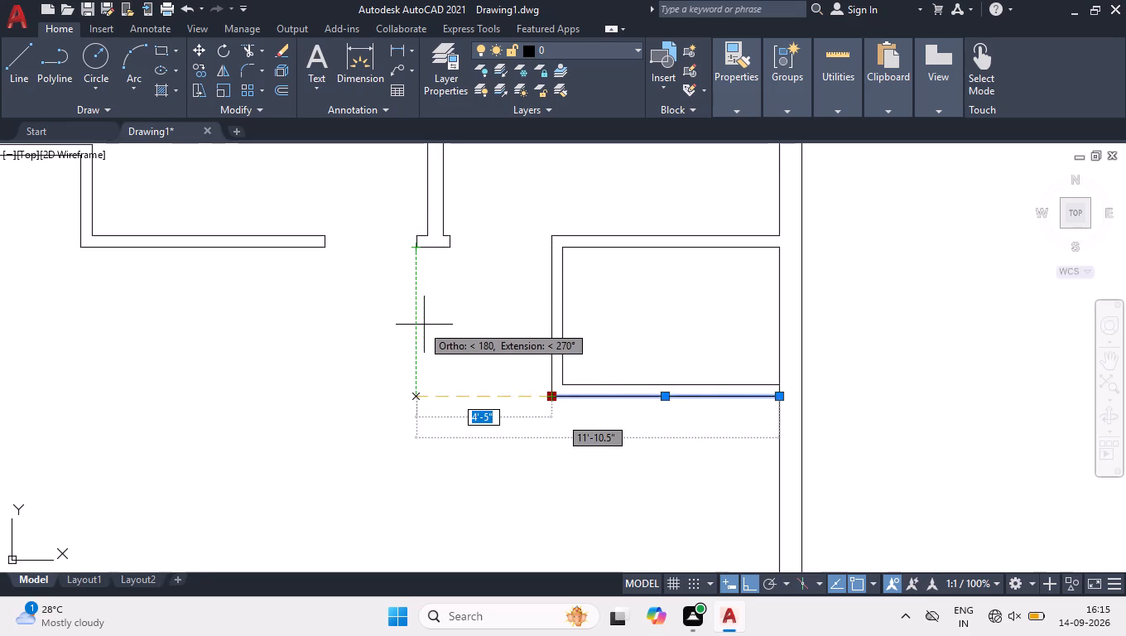
left_click(427, 324)
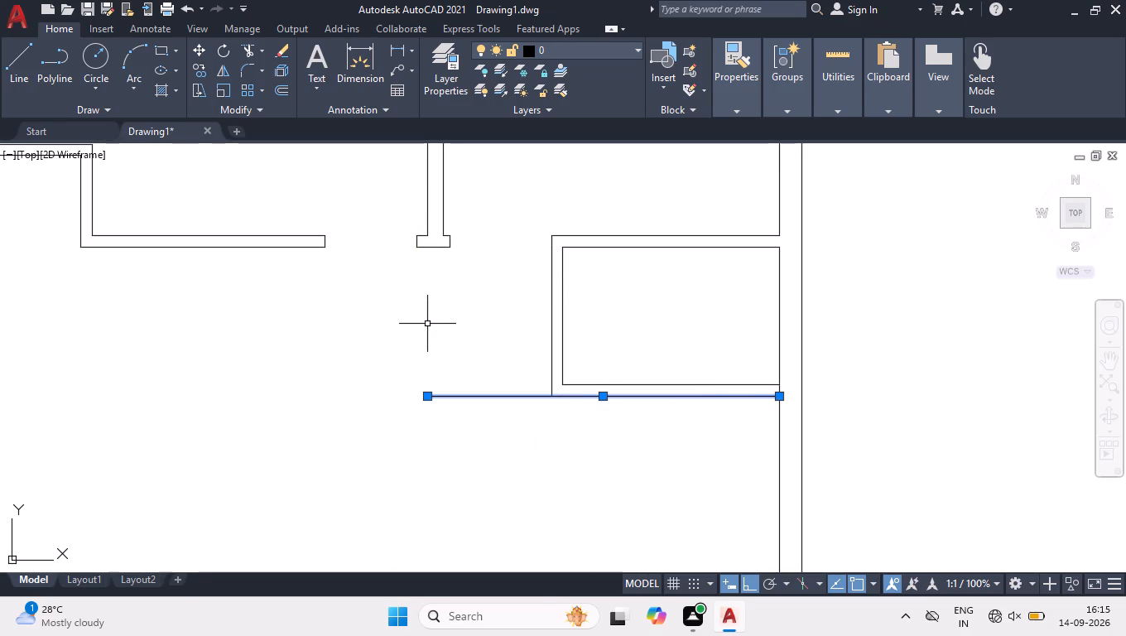
Move the bottom outer line of the small right-hand room 4.5" downward.
left_click(604, 394)
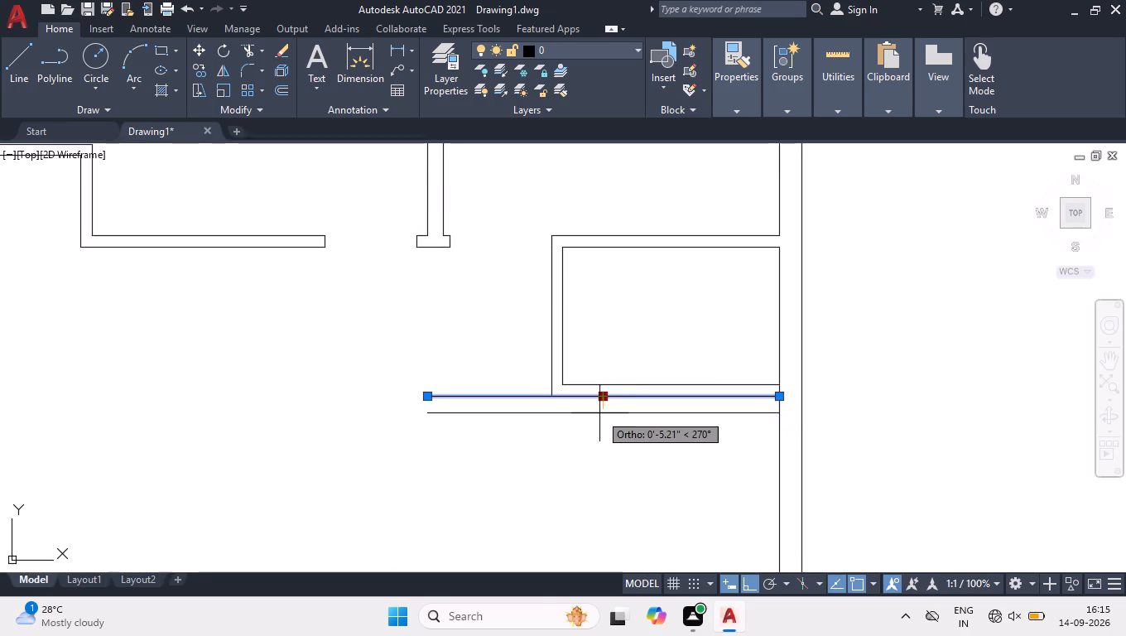
type("4.5")
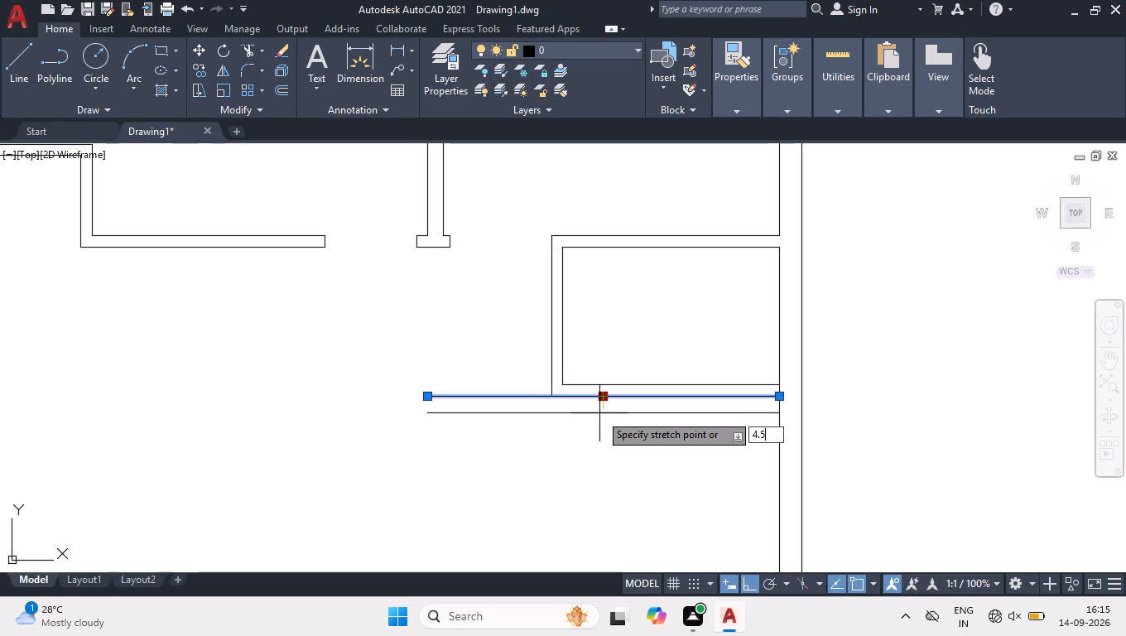
key("Return")
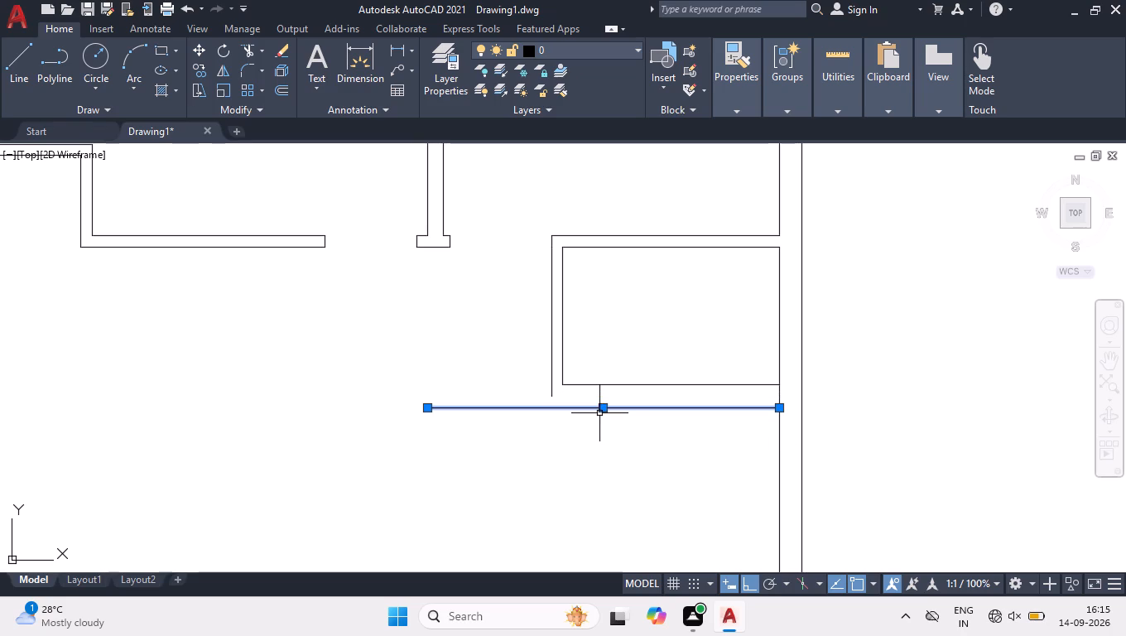
right_click_drag(582, 506, 589, 483)
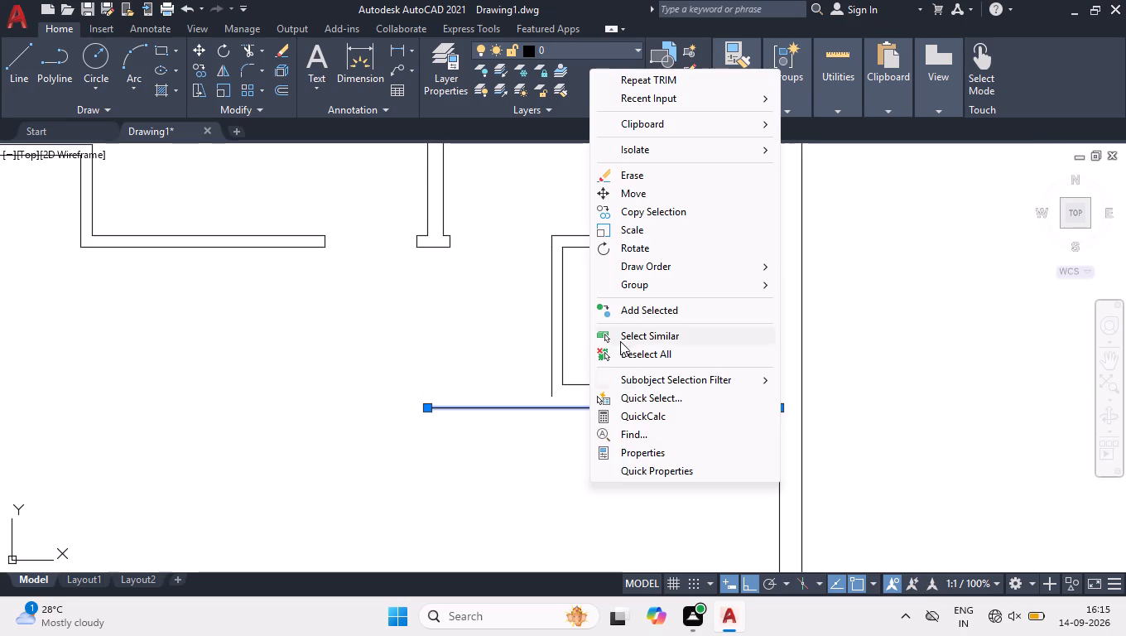
left_click(623, 349)
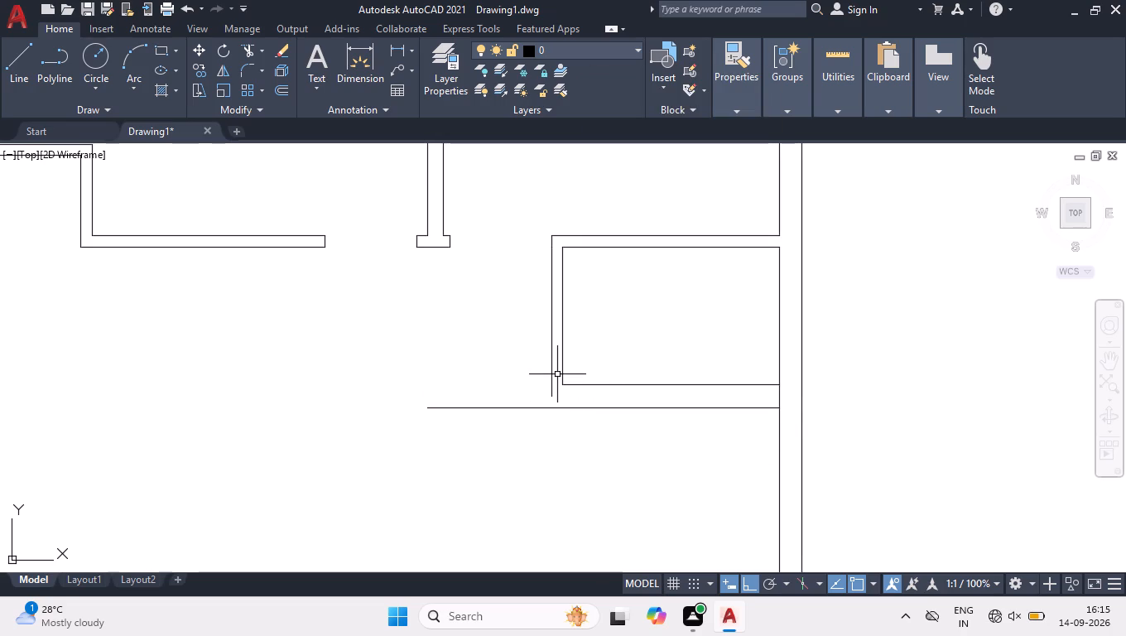
Draw a line 2'6" up from the small right-hand room's inner lower left corner, continuing across to the partition's outer face.
key("l")
key("Return")
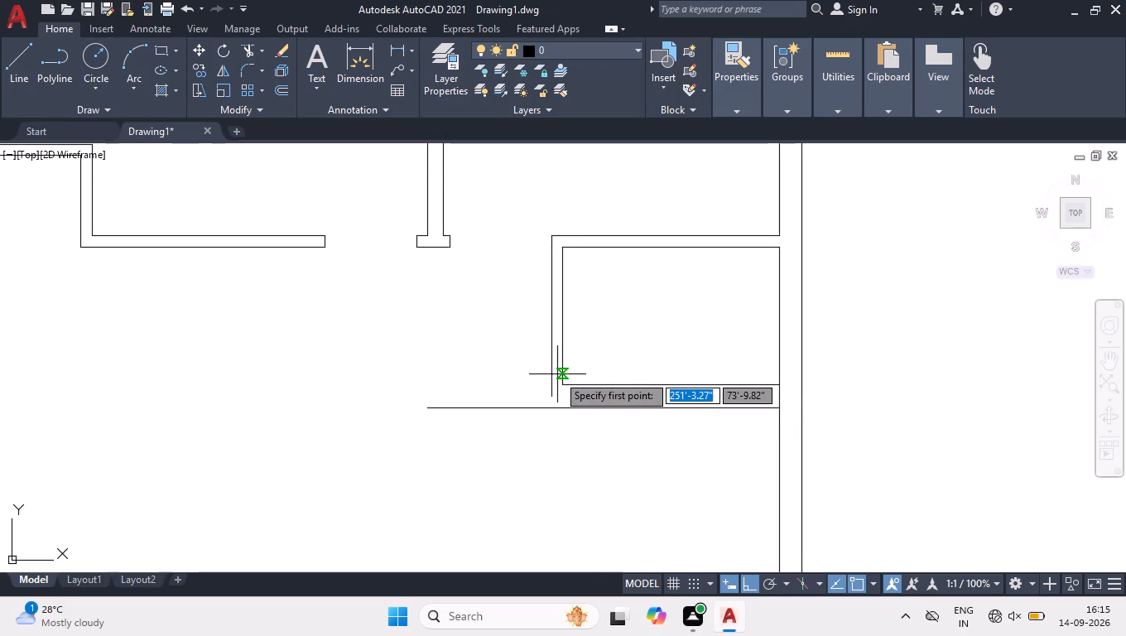
scroll(557, 374, "up", 1)
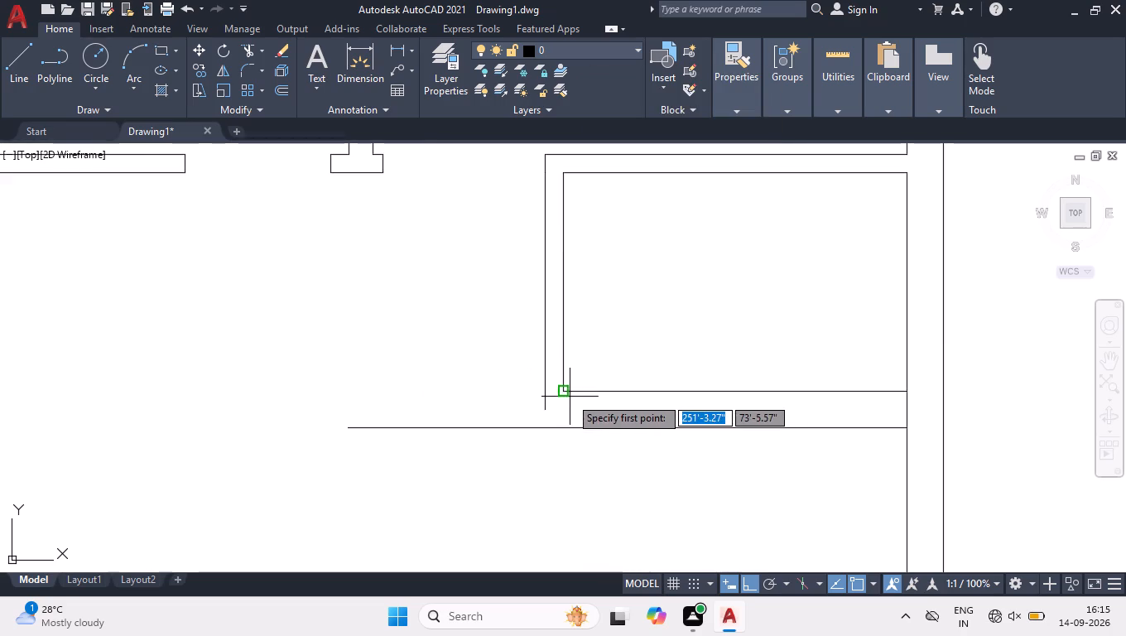
left_click(567, 394)
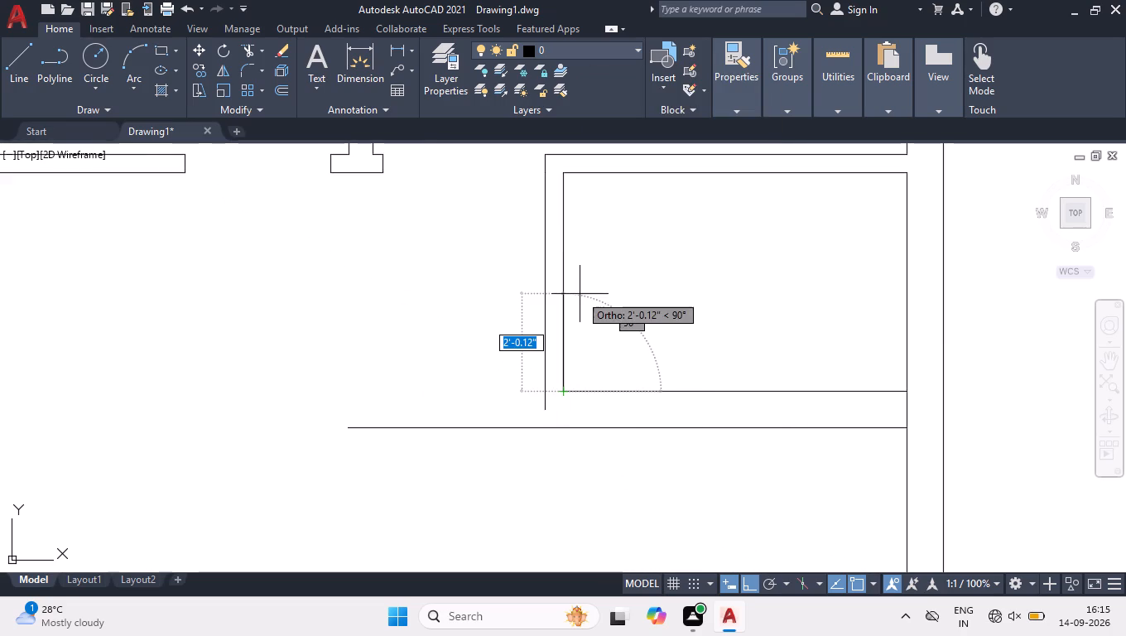
key("3")
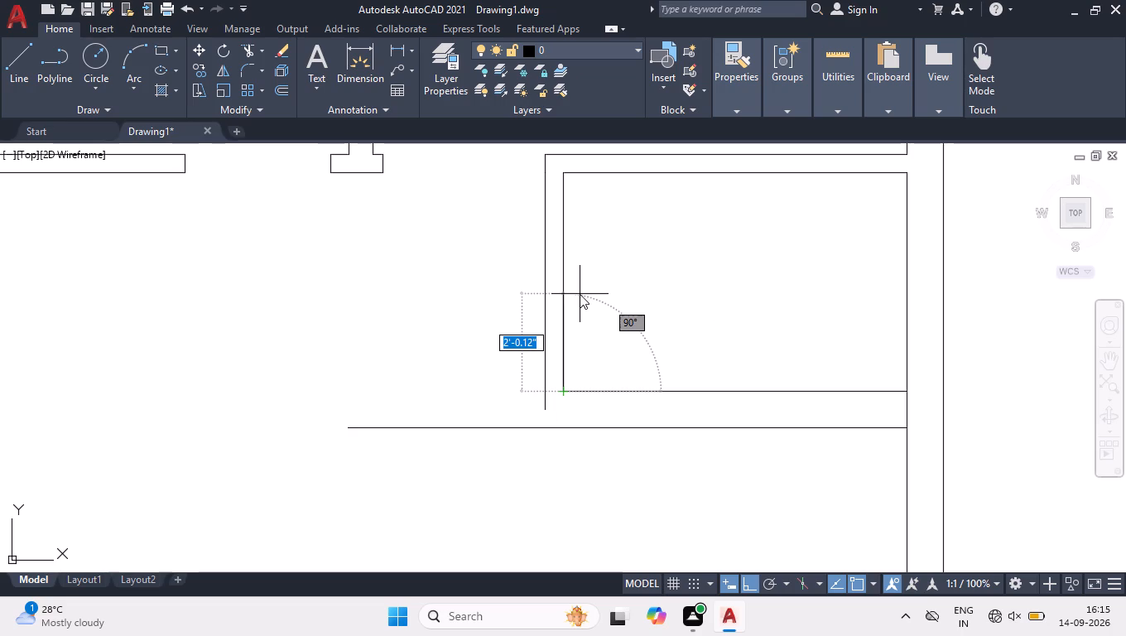
key("BackSpace")
type("2'")
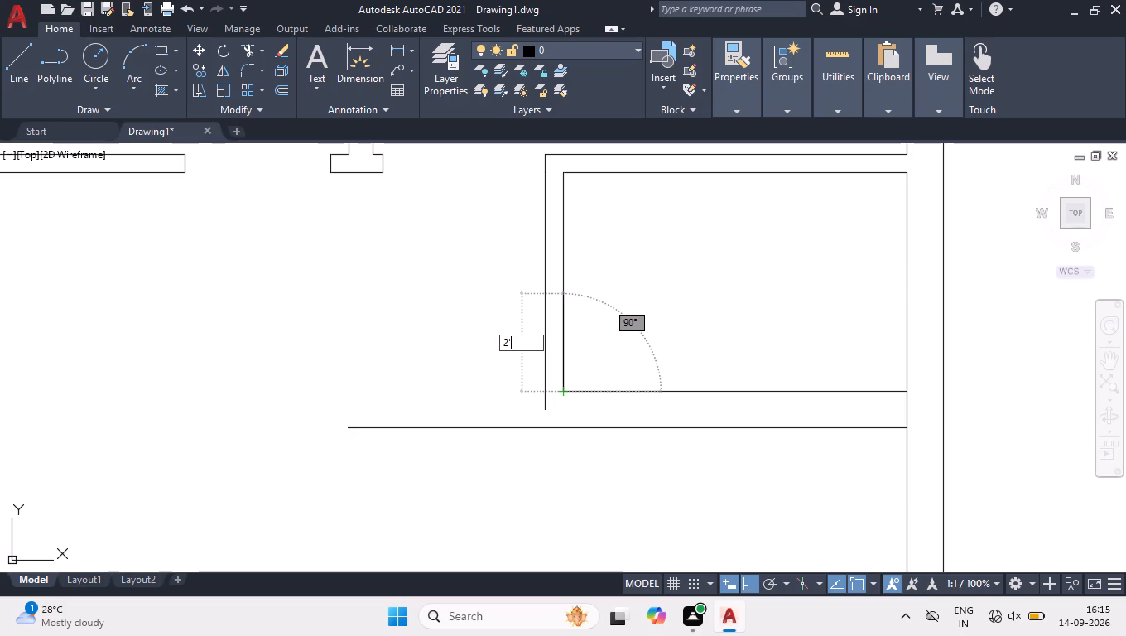
key("6")
key("Return")
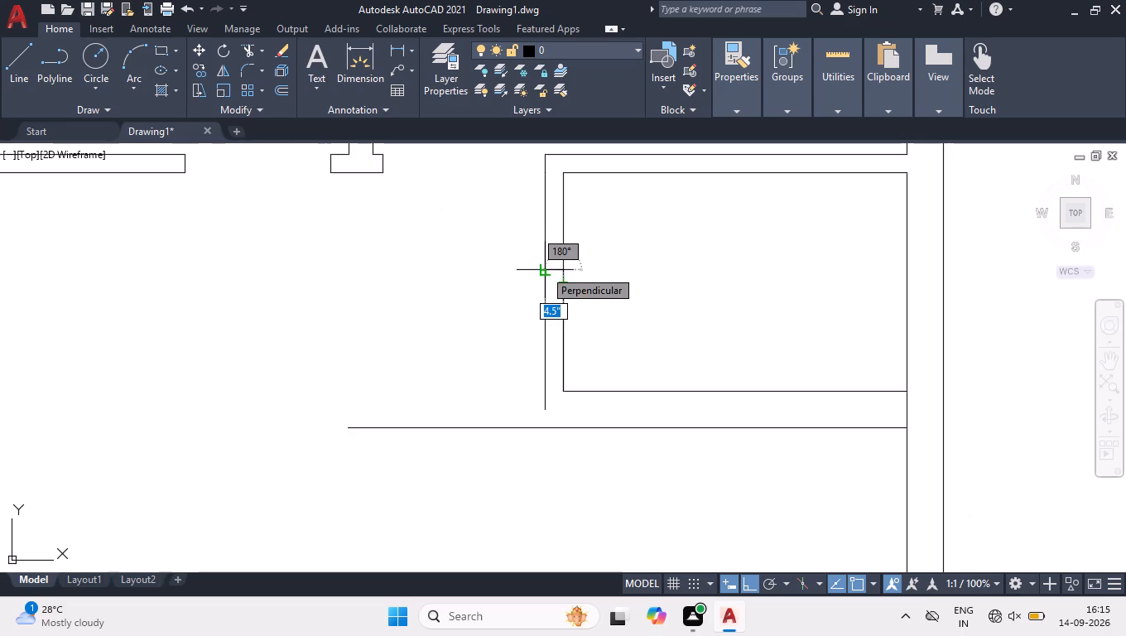
left_click(544, 269)
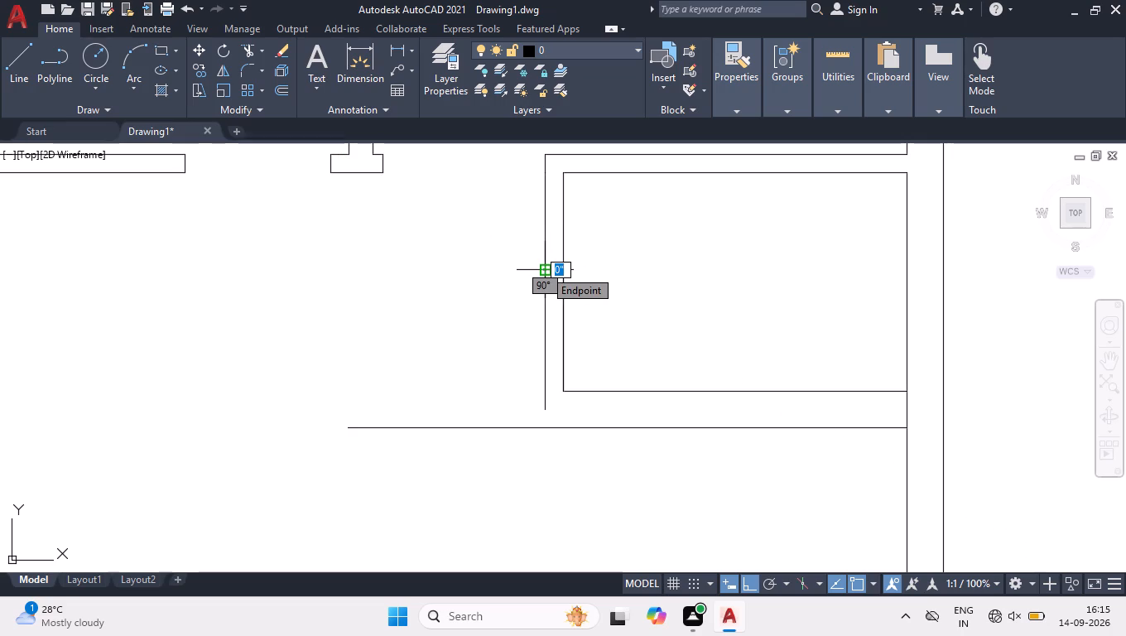
key("Return")
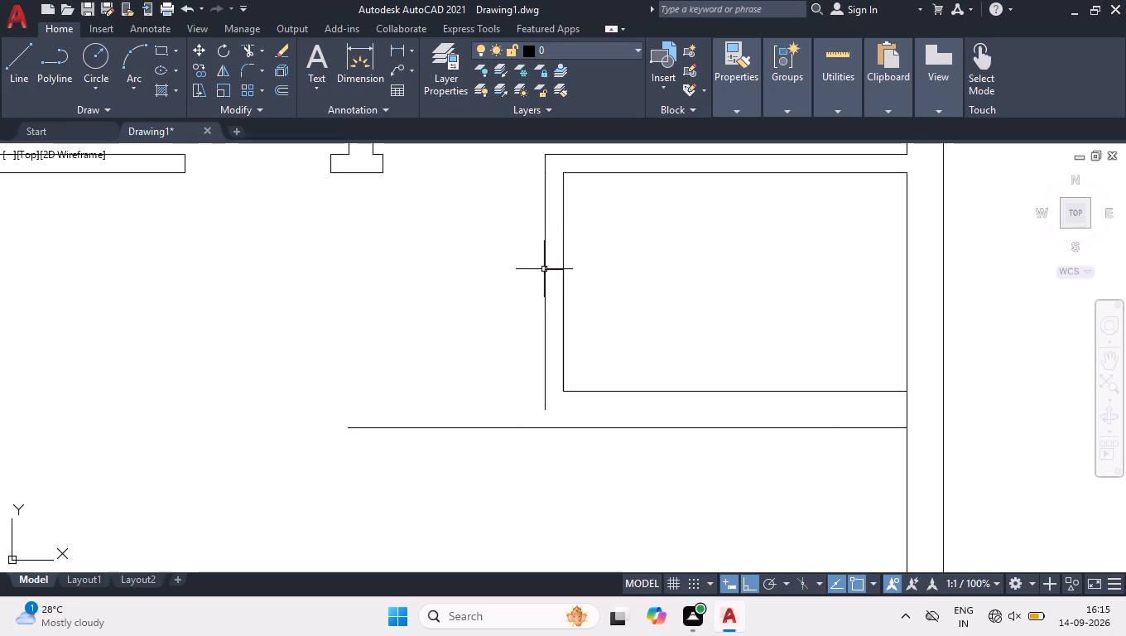
Trim both faces of the small right-hand room's left partition below the short cross line to open the doorway.
type("tr")
key("Return")
left_click(602, 365)
left_click(441, 357)
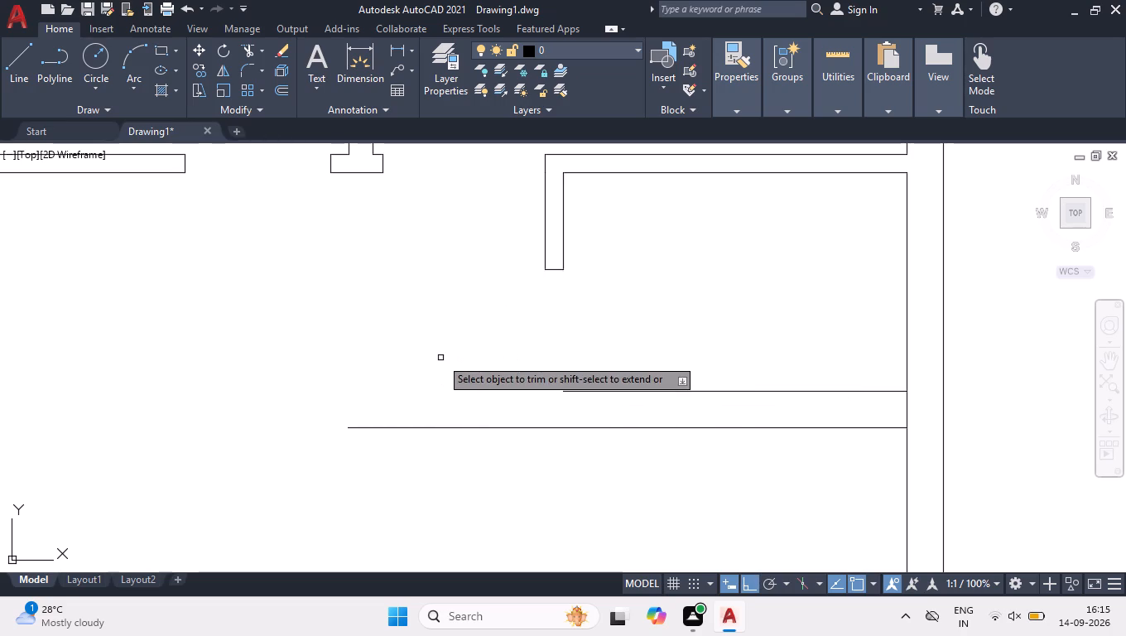
key("Return")
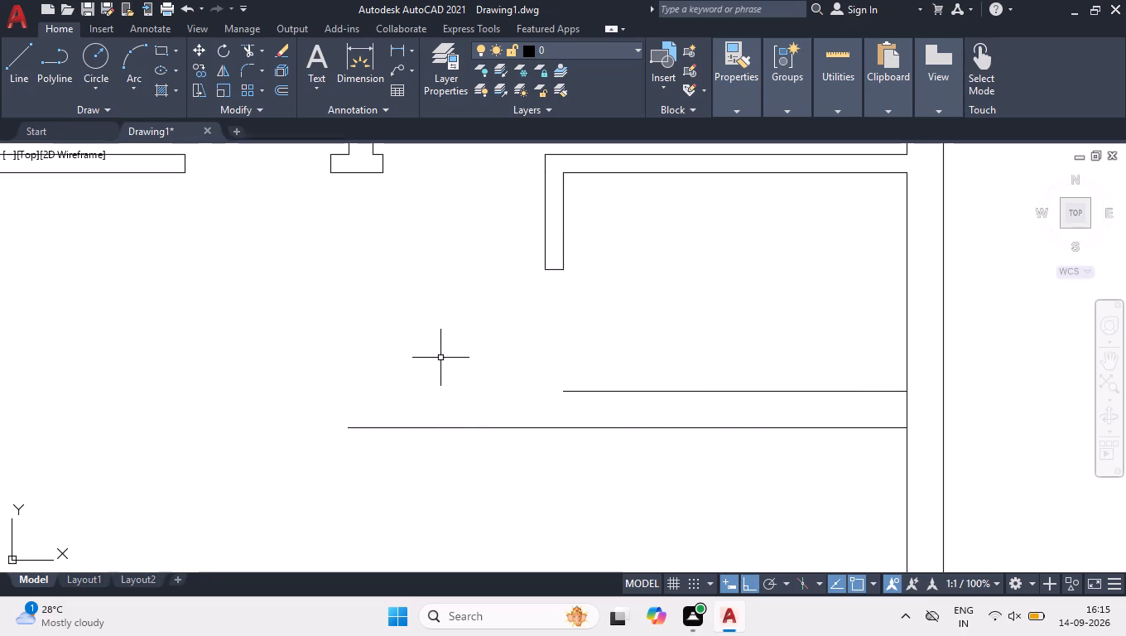
Draw a 9" vertical line upward from the left end of the small right-hand room's bottom outer line.
key("l")
key("Return")
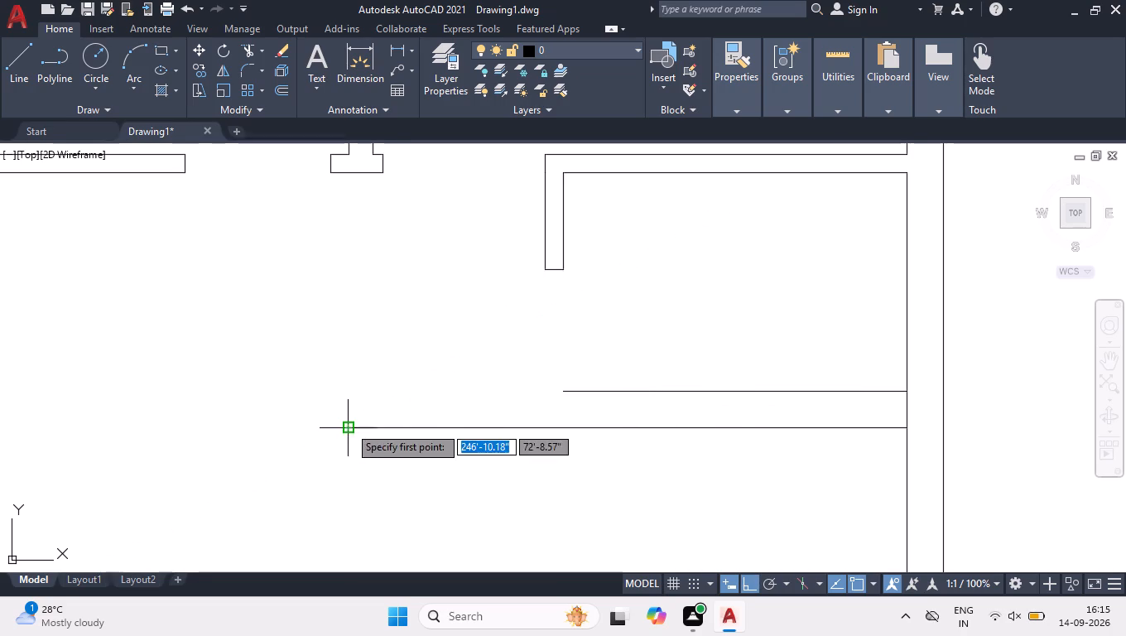
left_click(349, 426)
key("9")
key("Return")
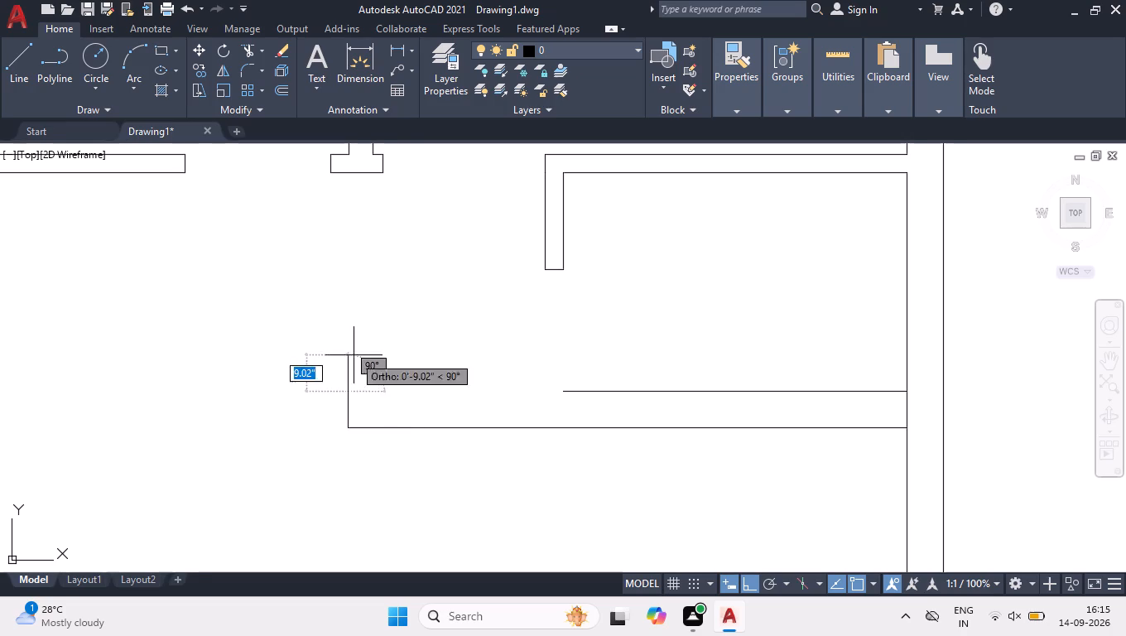
key("Return")
Stretch the left end of the room's bottom inner line to the top of the short vertical line, closing the wall end.
left_click(580, 405)
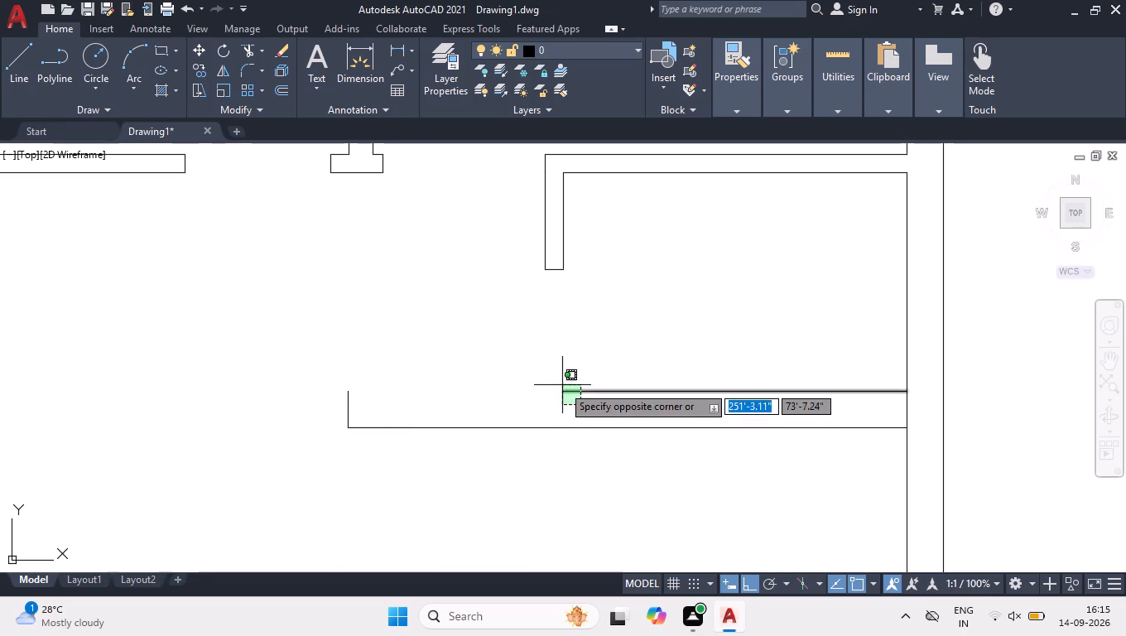
left_click(562, 385)
left_click(562, 395)
left_click(344, 393)
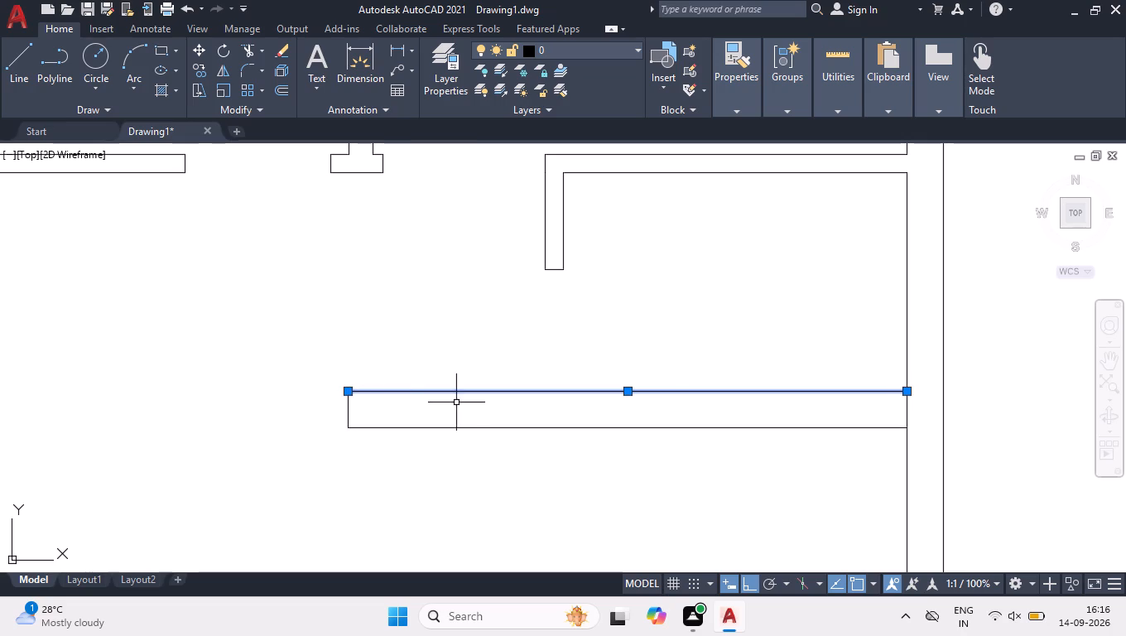
right_click(674, 365)
left_click(701, 469)
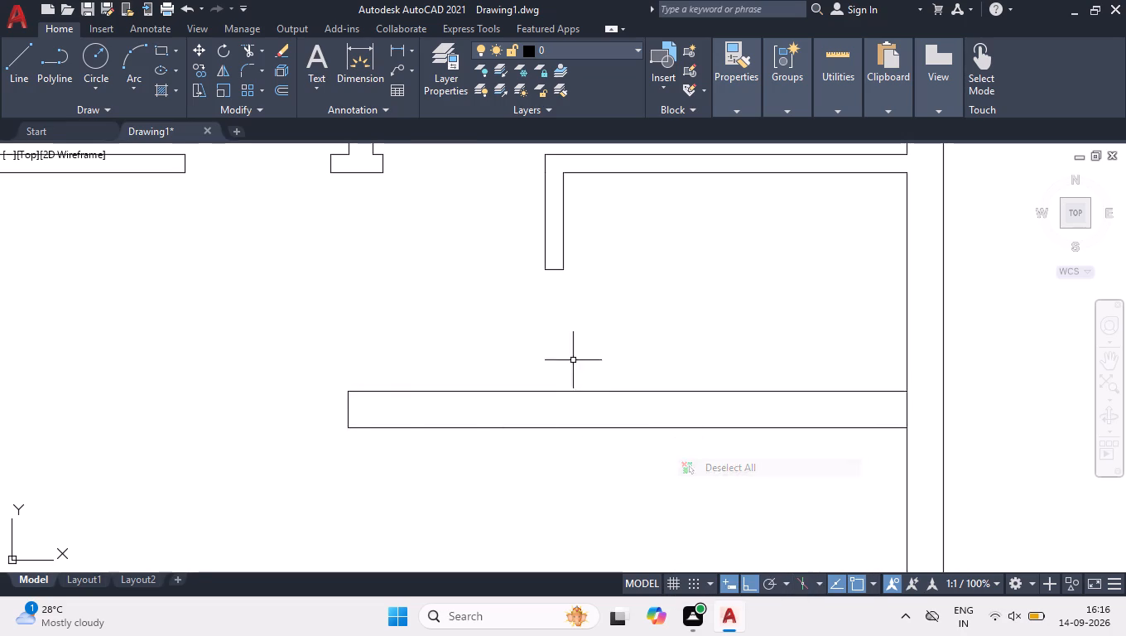
Trim the right outer wall's inner line between the two faces of the 9" wall where they meet.
scroll(566, 348, "down", 4)
scroll(556, 359, "up", 1)
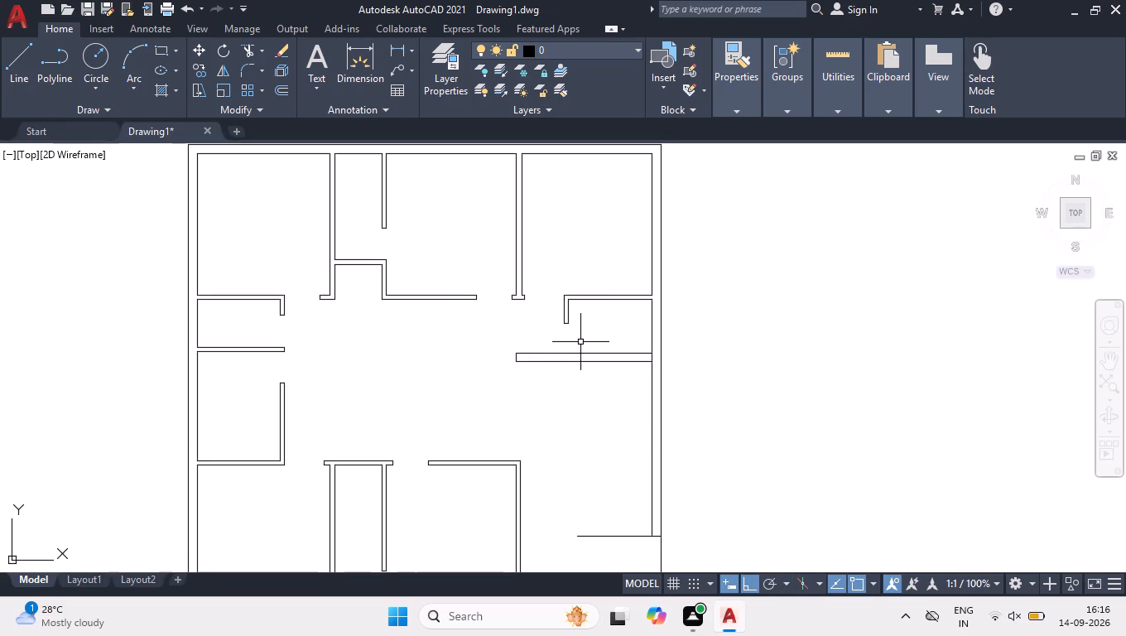
type("tr")
key("Return")
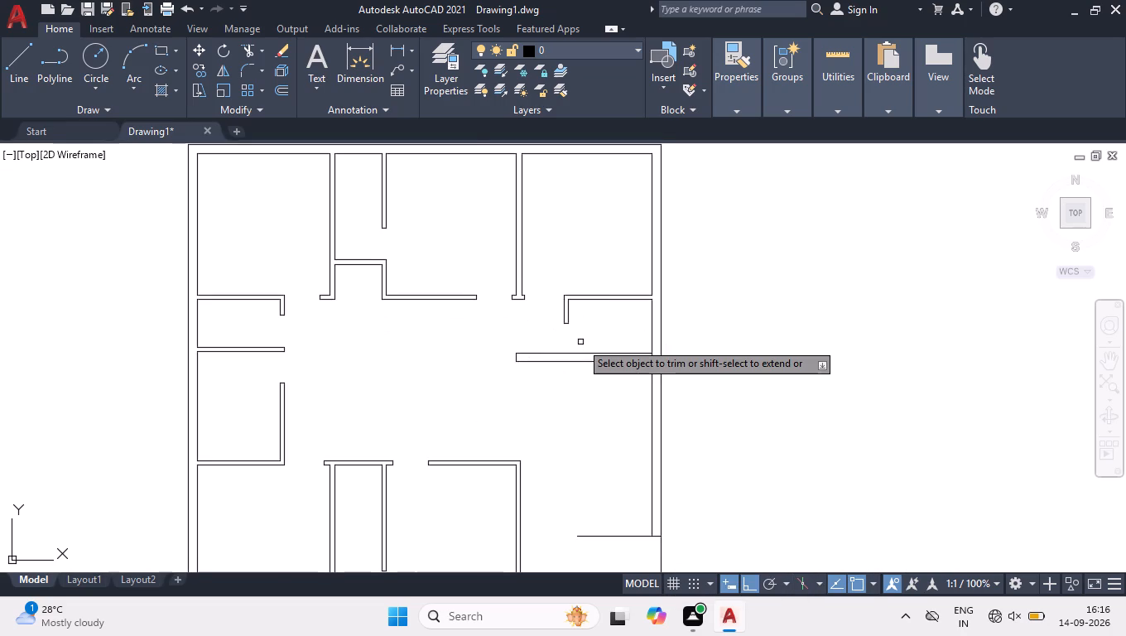
scroll(580, 342, "up", 1)
scroll(691, 355, "up", 2)
left_click(691, 384)
left_click(668, 377)
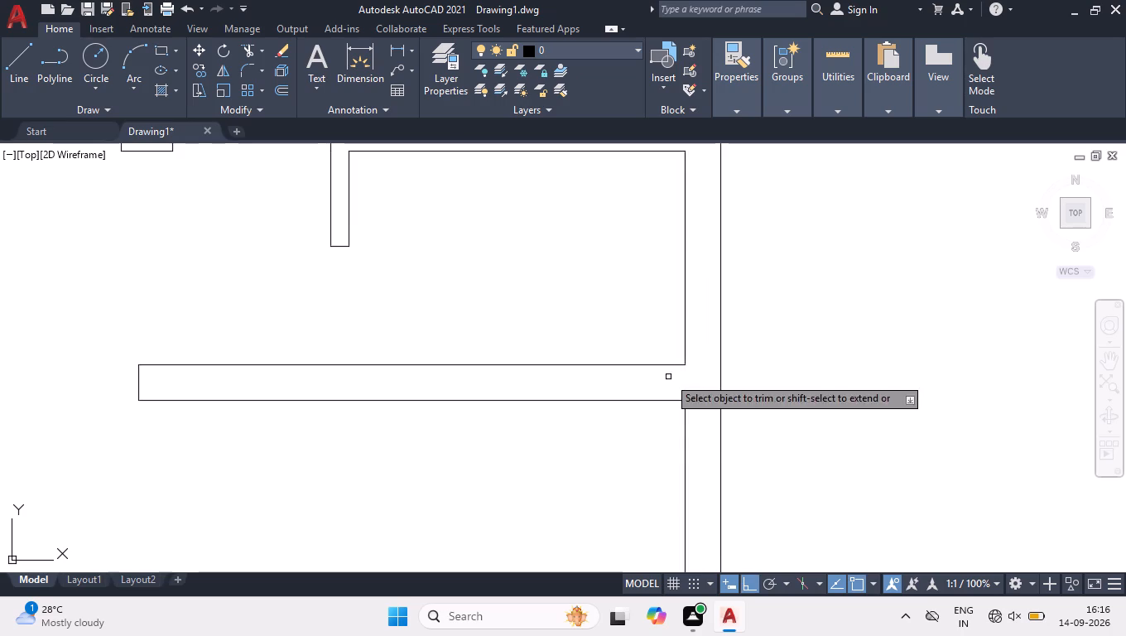
scroll(628, 417, "down", 3)
scroll(708, 349, "down", 2)
key("Return")
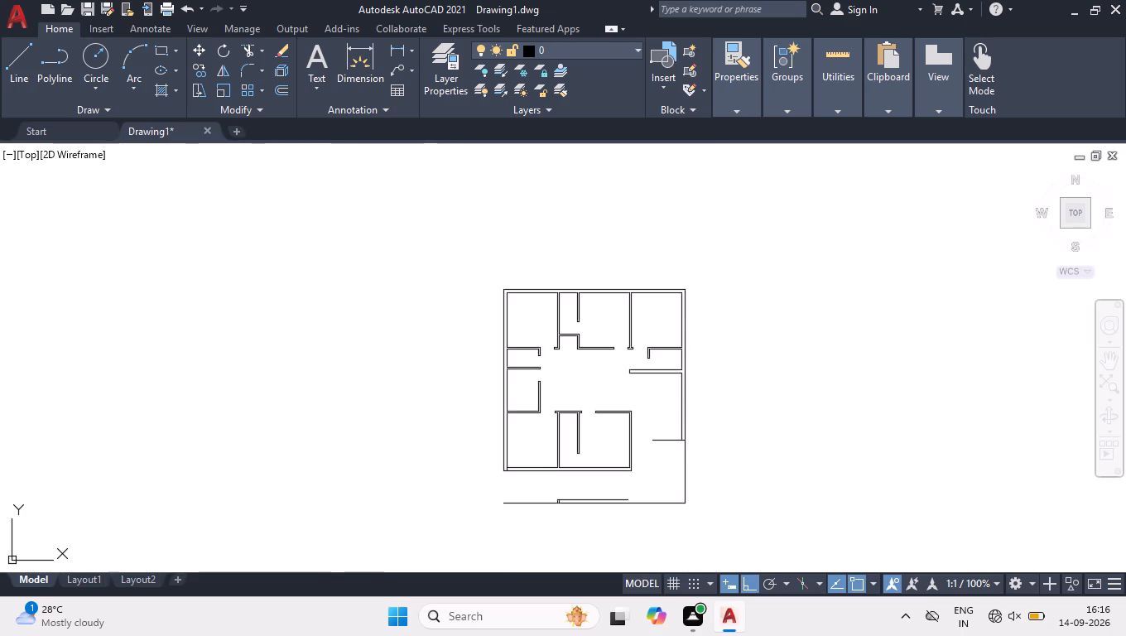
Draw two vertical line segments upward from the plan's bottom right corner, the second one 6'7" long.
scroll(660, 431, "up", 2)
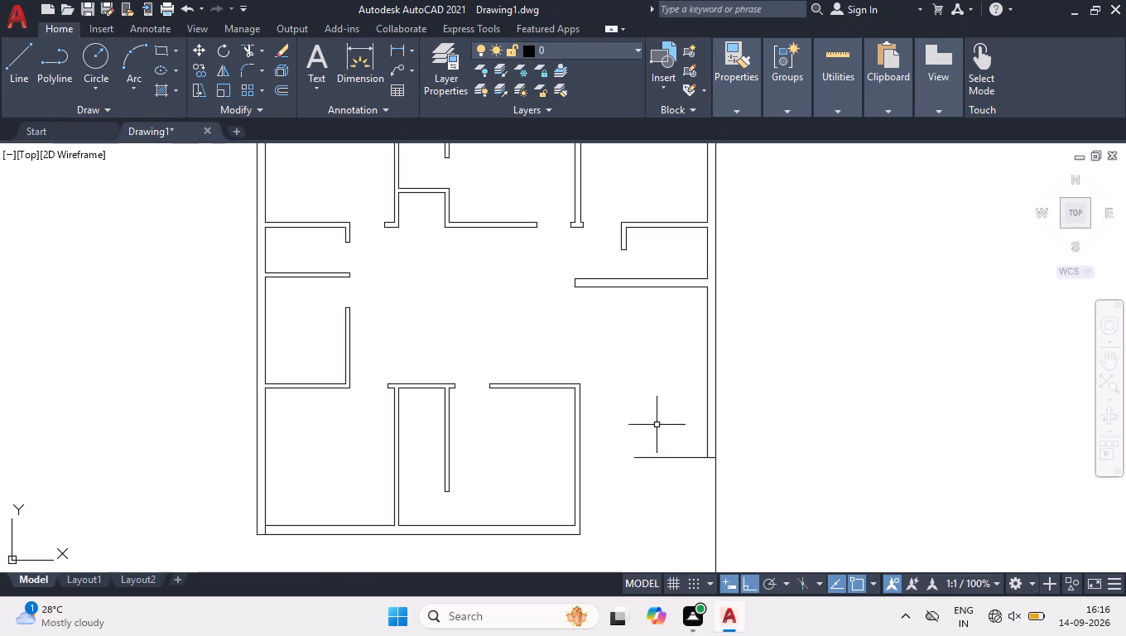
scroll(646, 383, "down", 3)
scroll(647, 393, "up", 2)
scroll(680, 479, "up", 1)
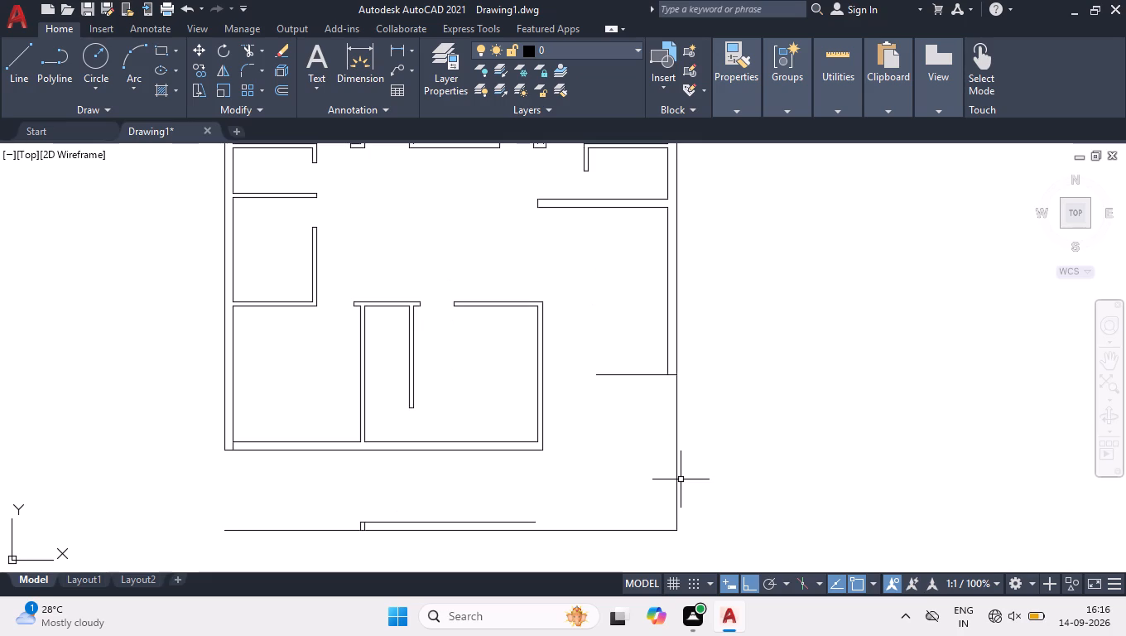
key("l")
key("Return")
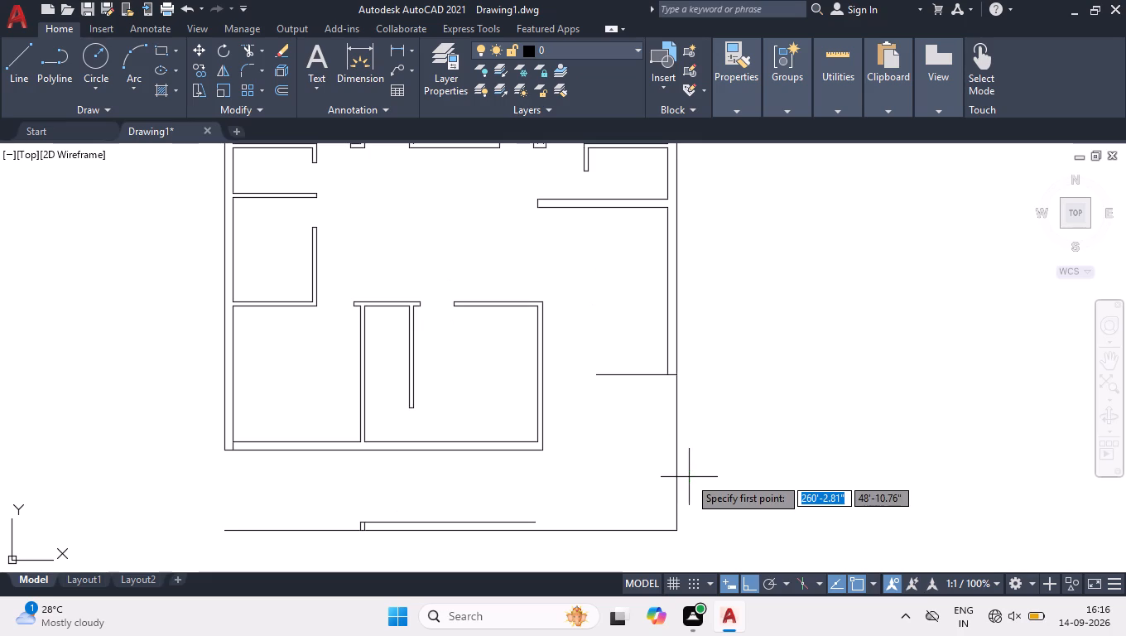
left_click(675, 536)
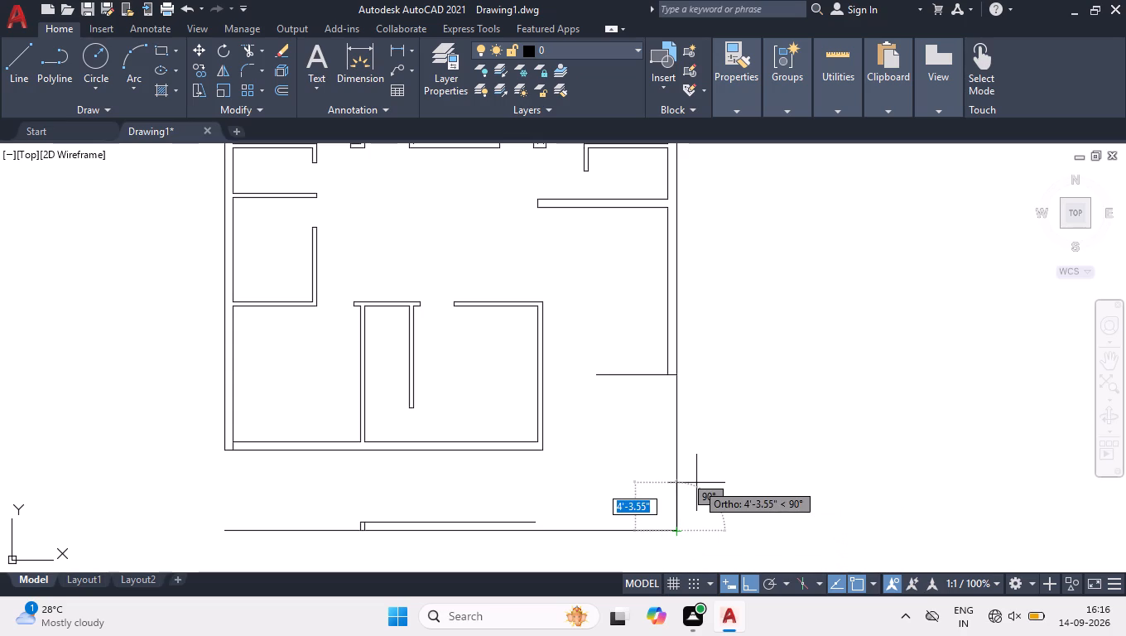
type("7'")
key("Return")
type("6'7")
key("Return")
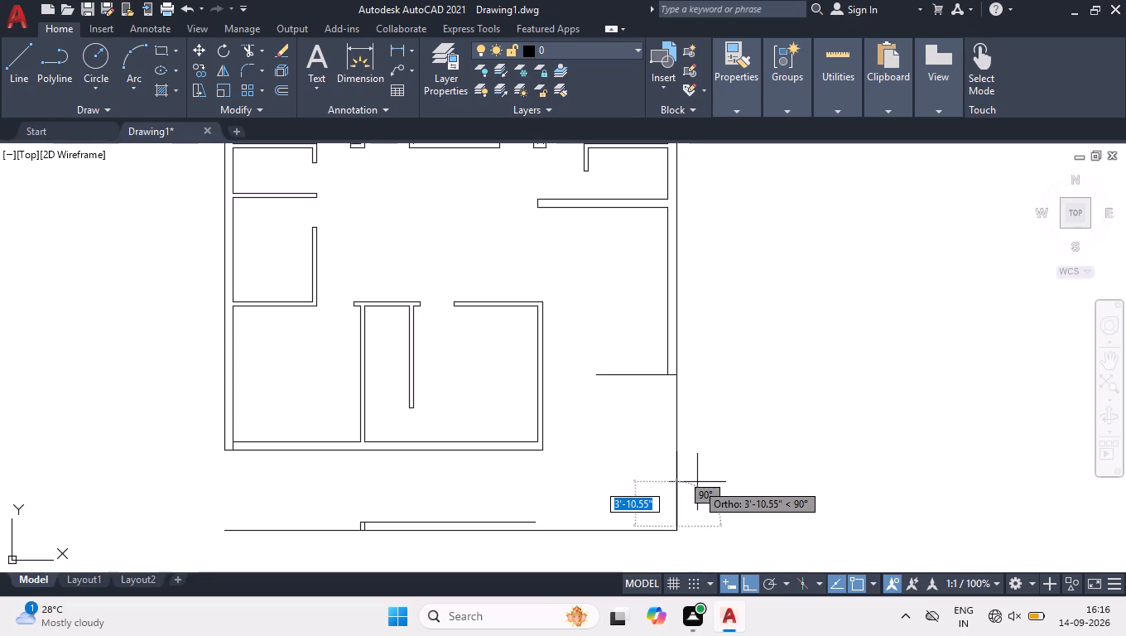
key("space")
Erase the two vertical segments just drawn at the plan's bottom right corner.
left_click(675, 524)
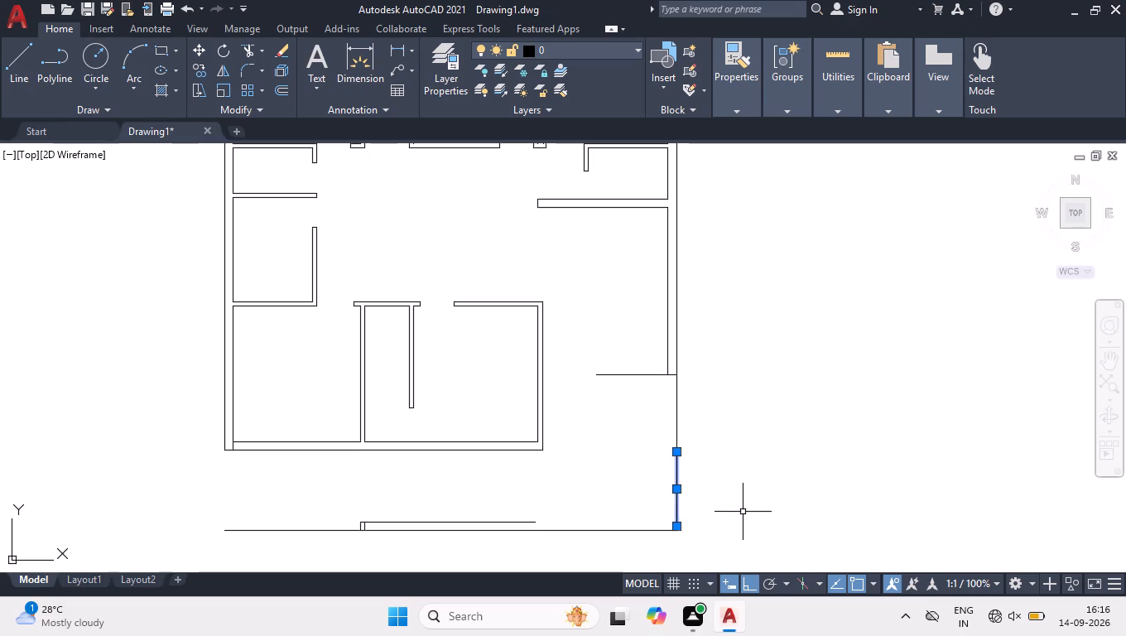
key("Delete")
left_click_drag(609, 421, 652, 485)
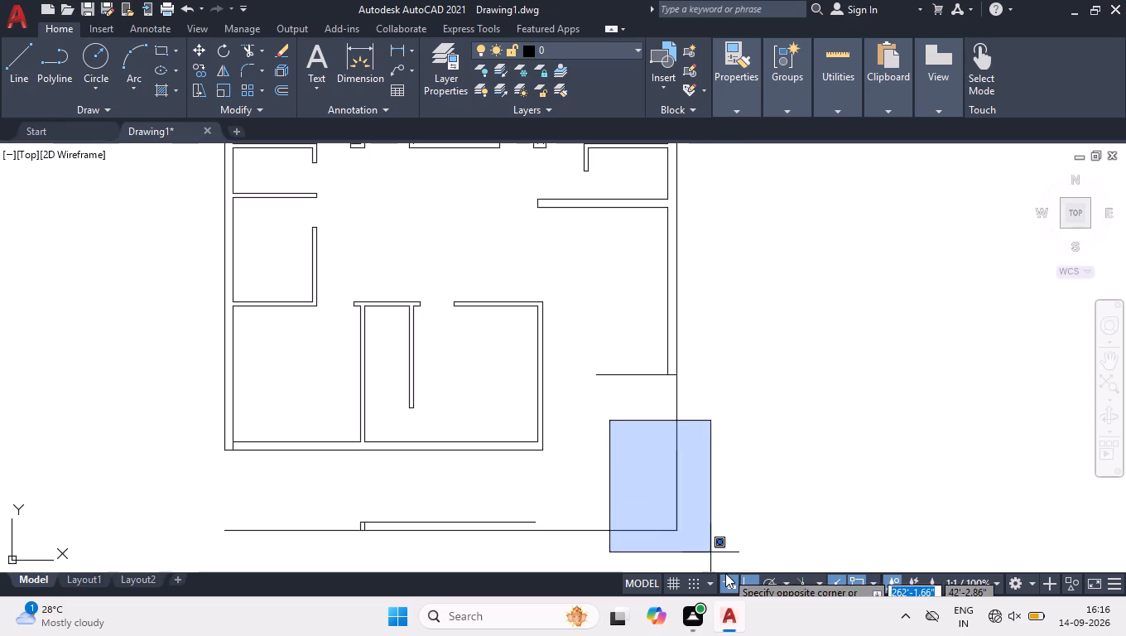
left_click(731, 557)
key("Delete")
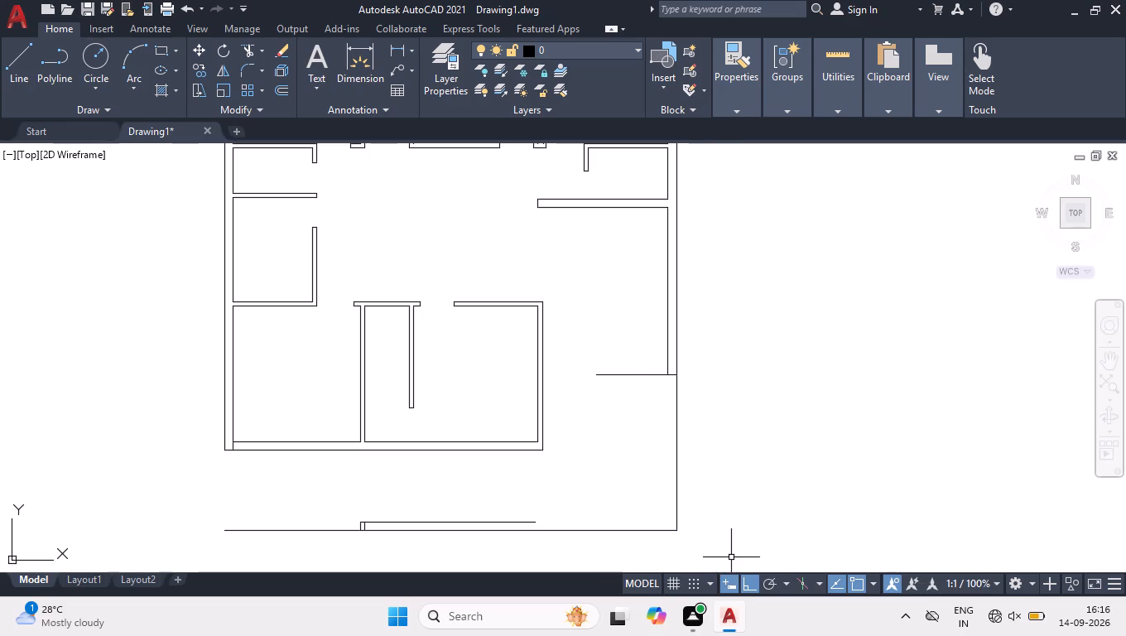
Draw a line from the plan's bottom right corner up 7', up another 6'7", and across to the neighbouring room's outer wall face.
key("l")
key("Return")
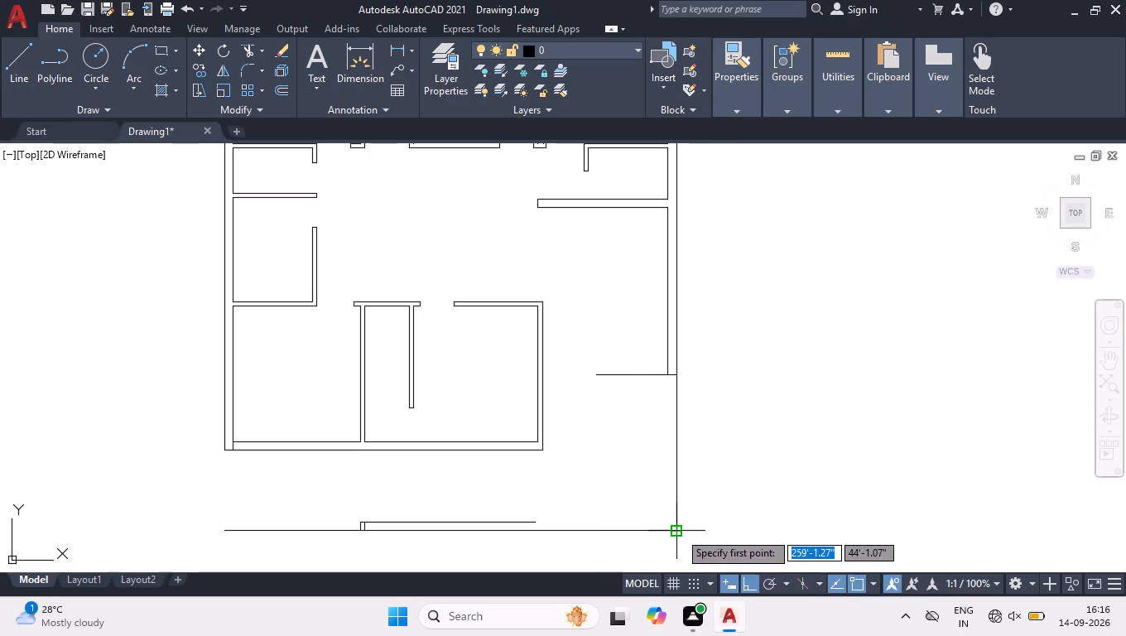
left_click(679, 532)
type("7'")
key("Return")
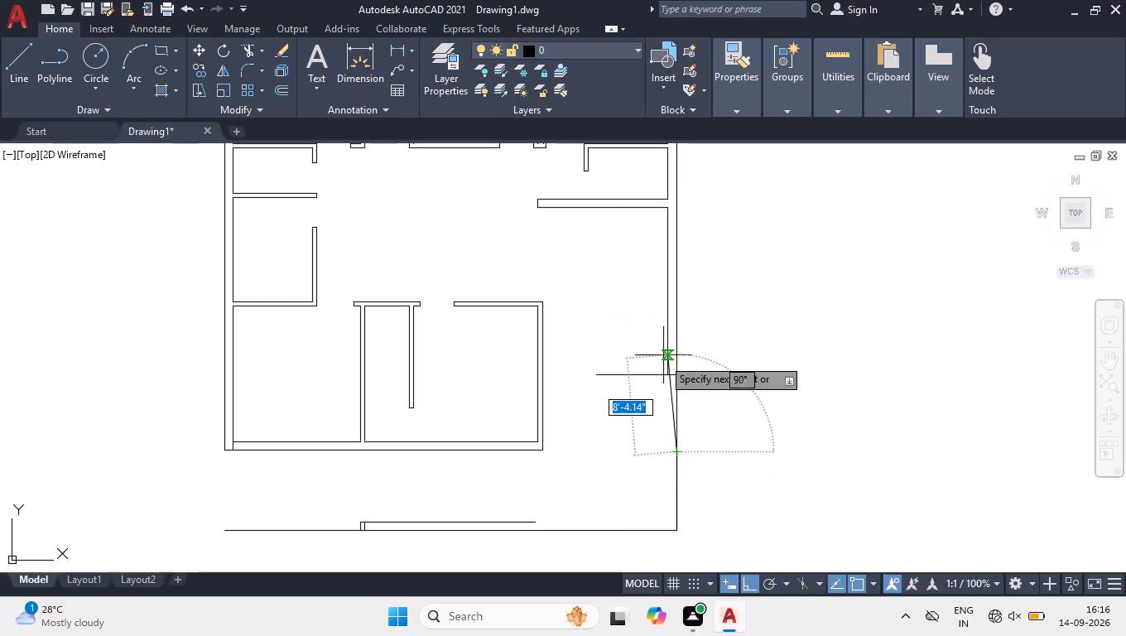
type("6'7")
key("Return")
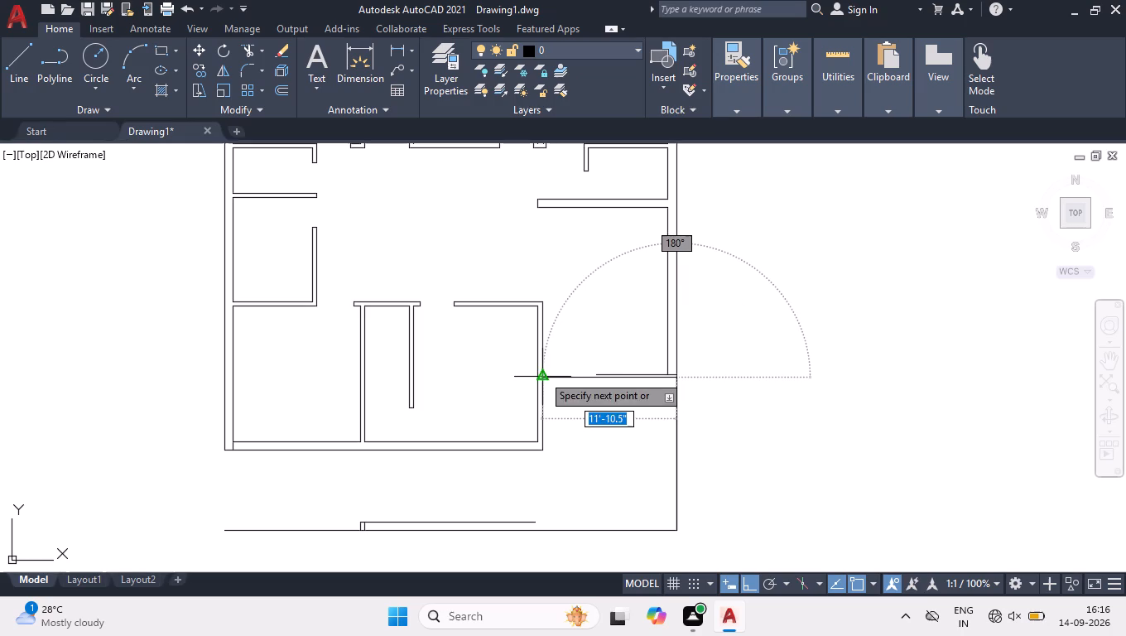
scroll(542, 374, "up", 7)
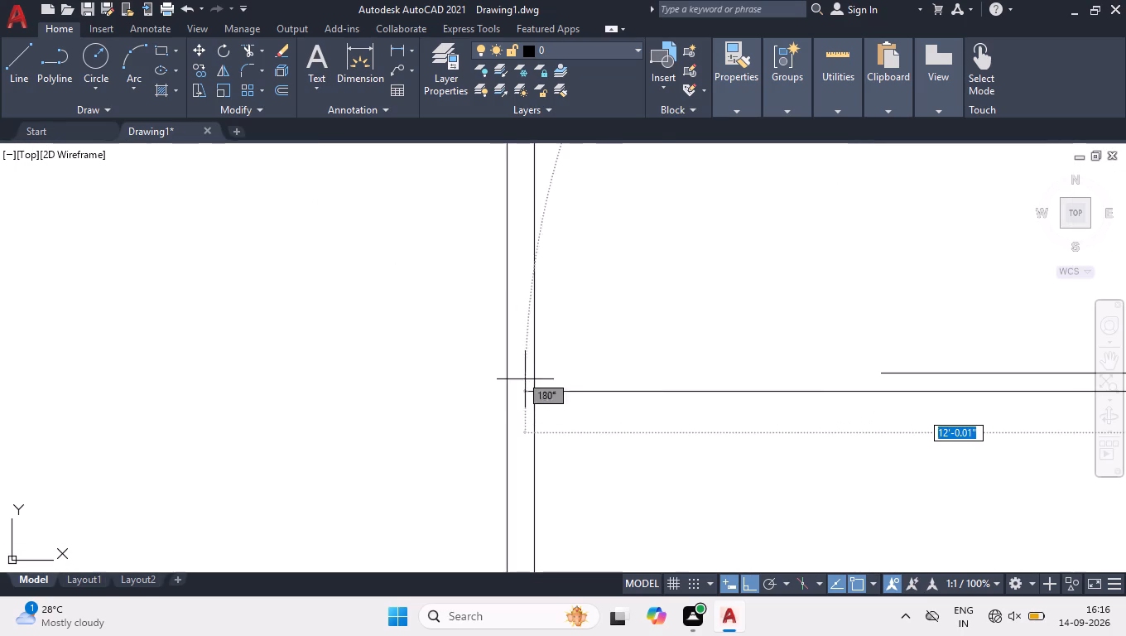
scroll(529, 396, "up", 3)
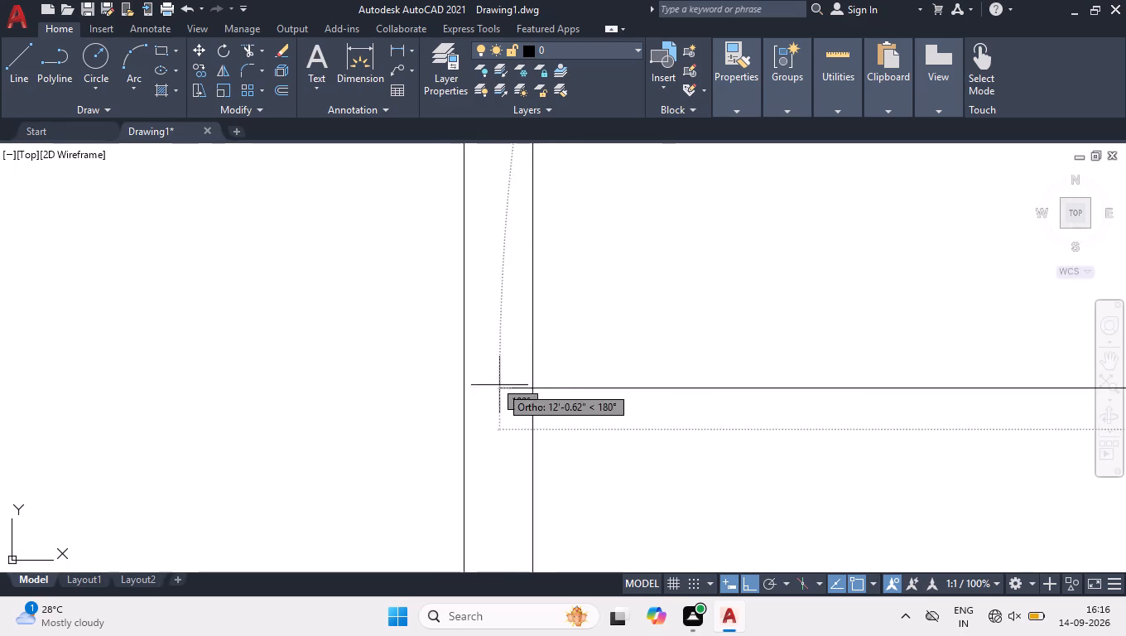
left_click(532, 387)
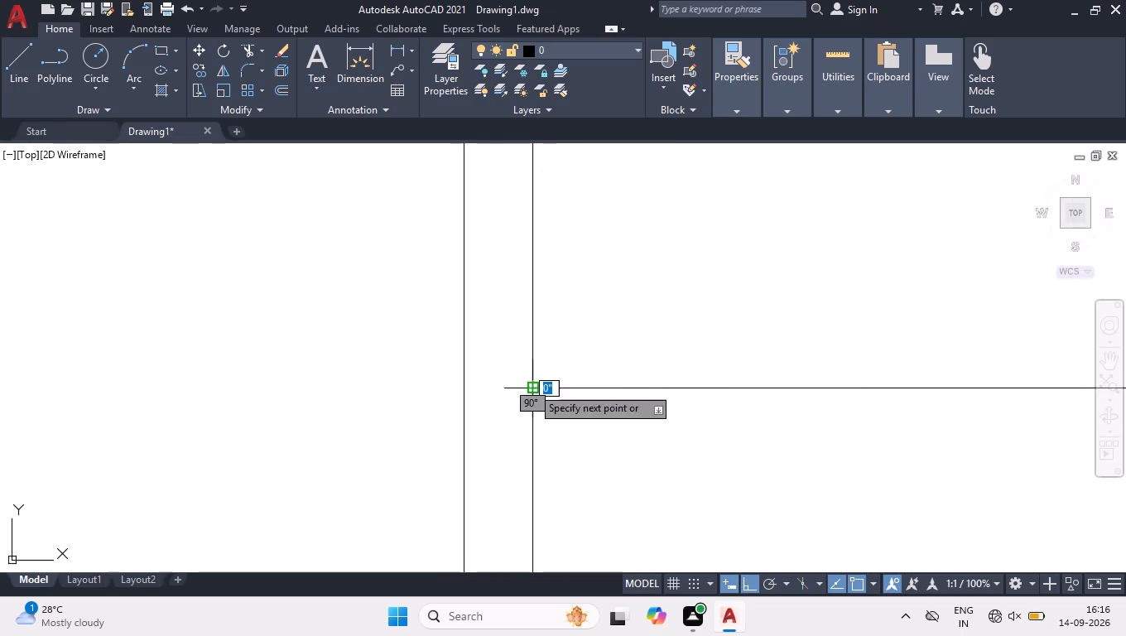
key("space")
Erase the old short horizontal line just above the new line at the right outer wall.
scroll(532, 387, "down", 10)
scroll(649, 395, "up", 2)
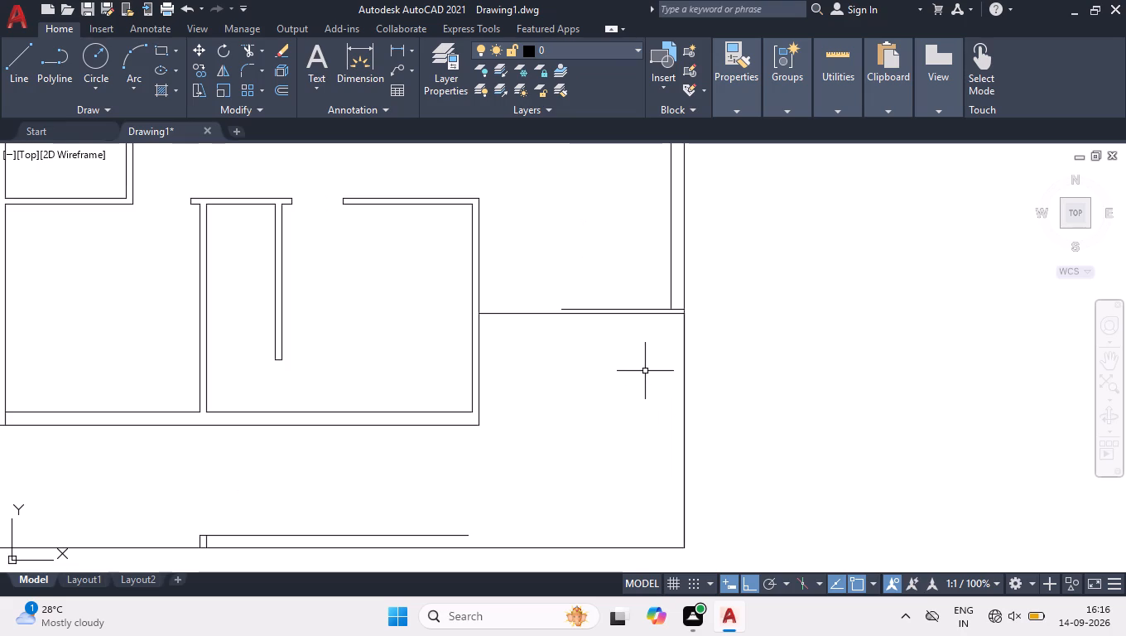
scroll(645, 369, "up", 1)
left_click(642, 276)
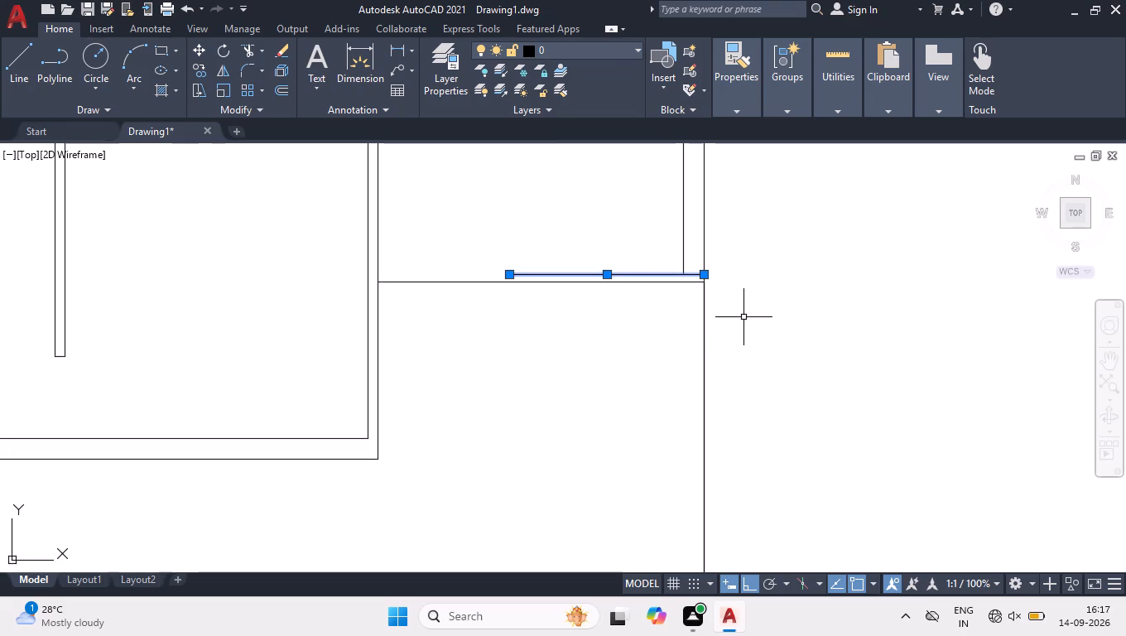
key("Delete")
Offset the new horizontal line 9" upward to form the lower wall of the right-hand room.
scroll(719, 324, "down", 3)
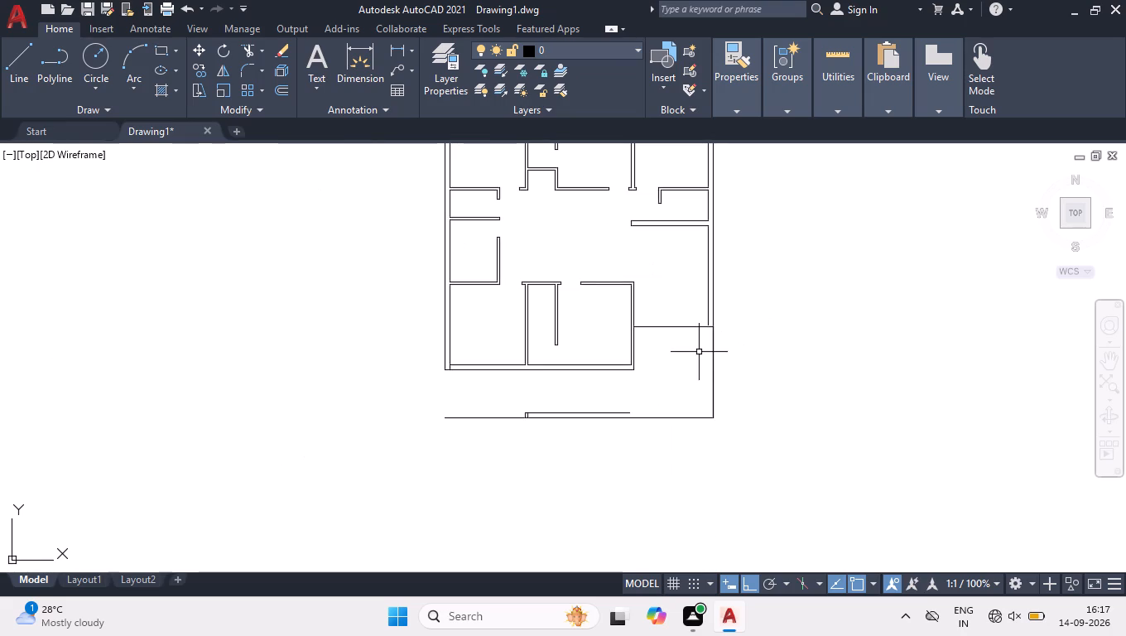
type("off")
key("Return")
key("9")
key("Return")
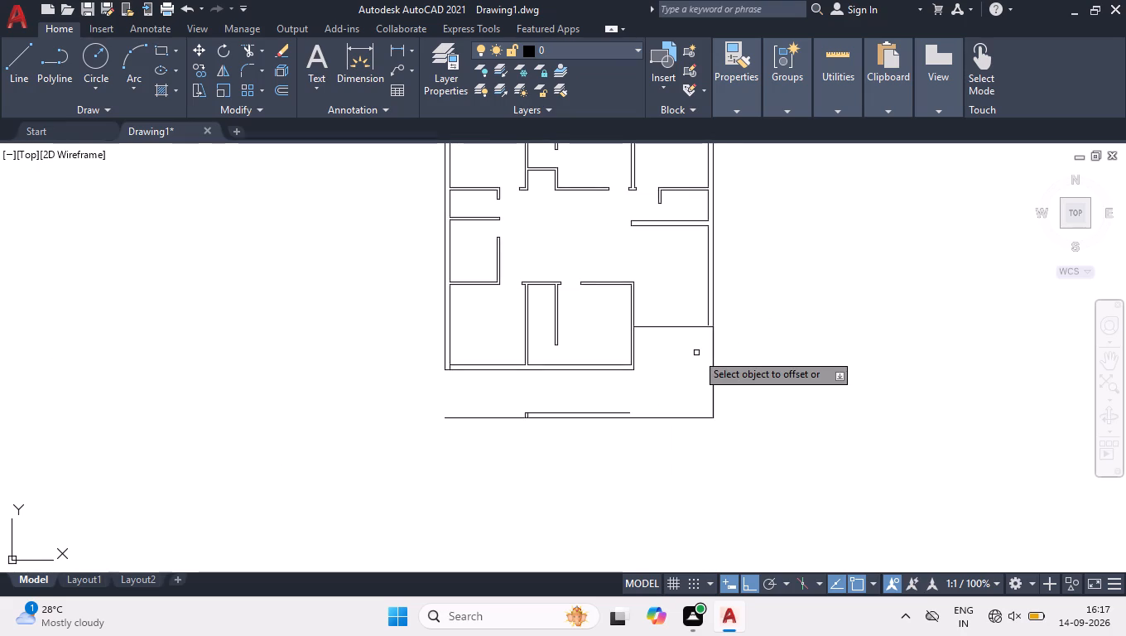
scroll(671, 298, "up", 1)
left_click(680, 344)
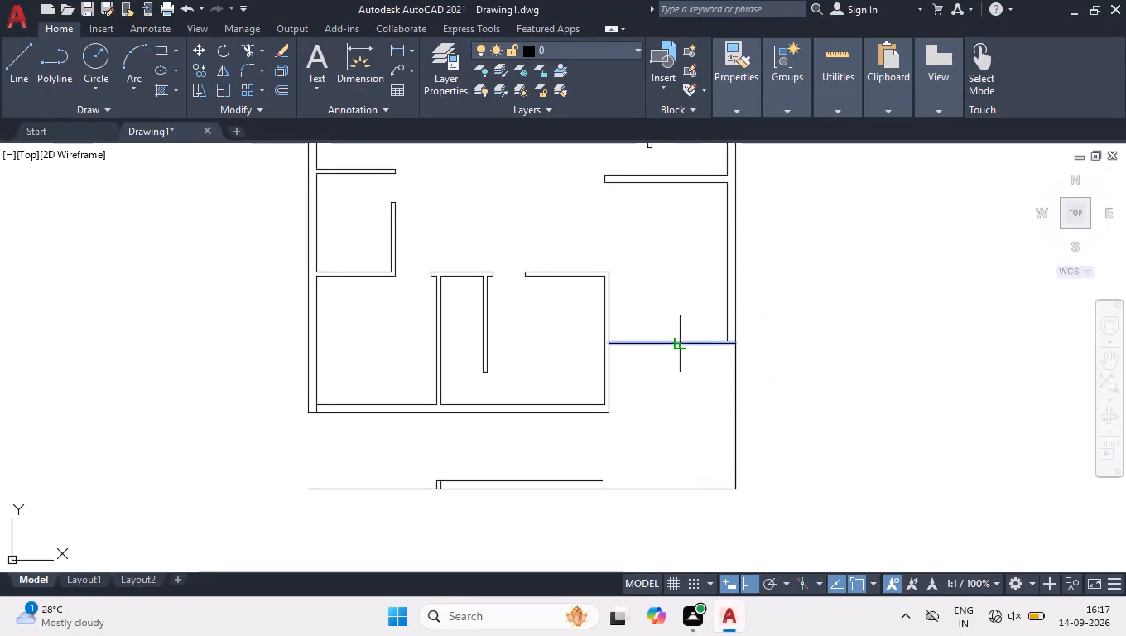
left_click(681, 278)
key("Return")
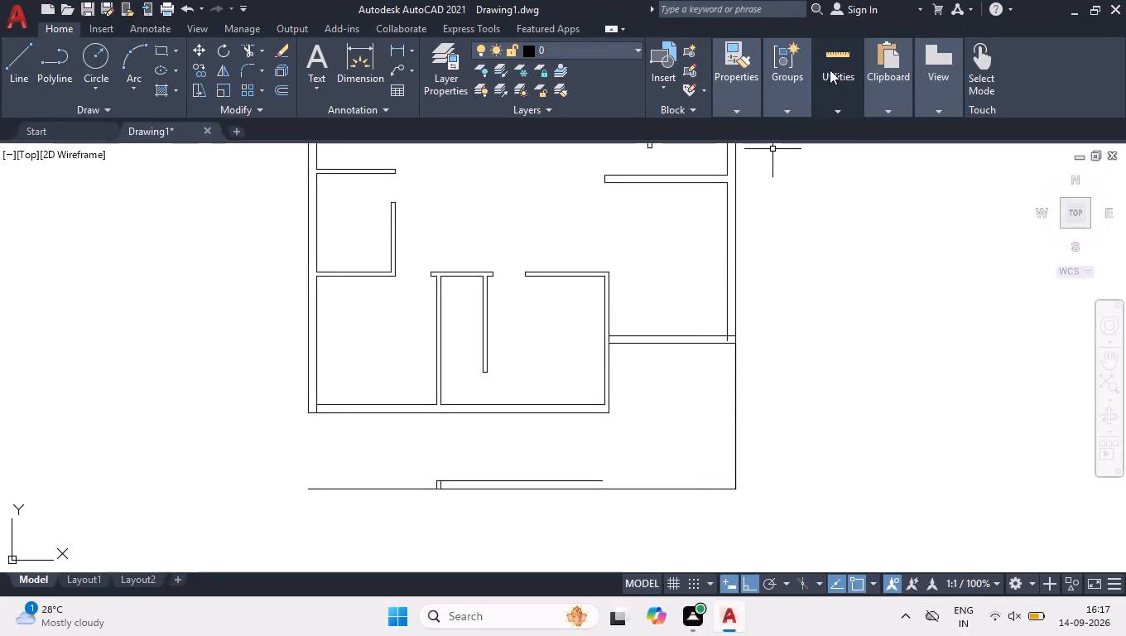
Measure the inside width and height of the right-hand room above the new 9" wall.
left_click(827, 133)
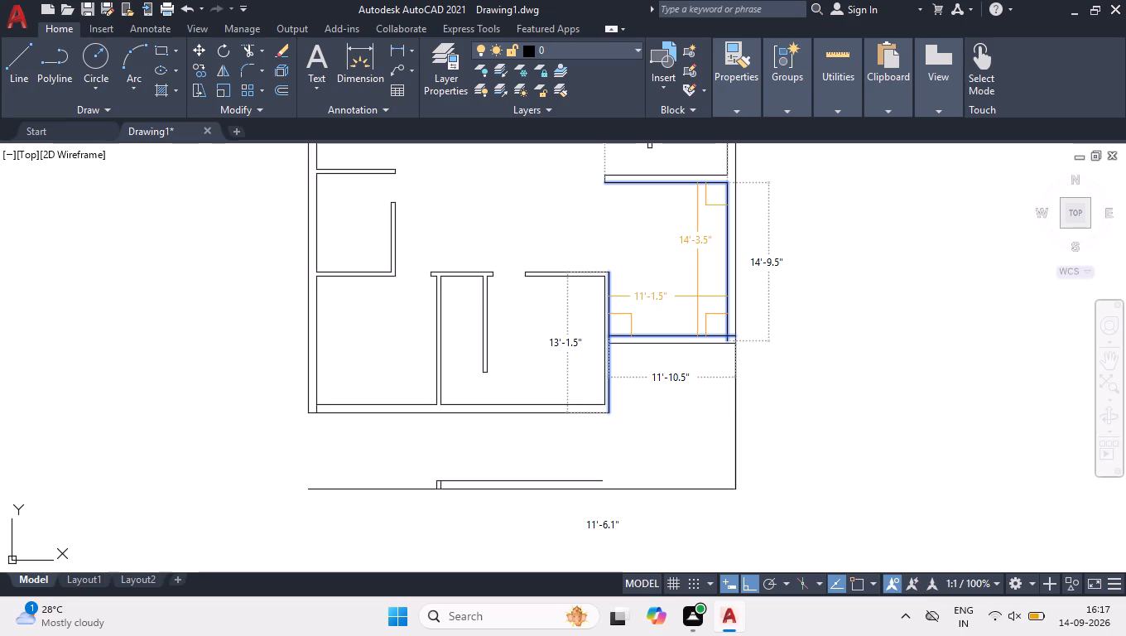
key("Return")
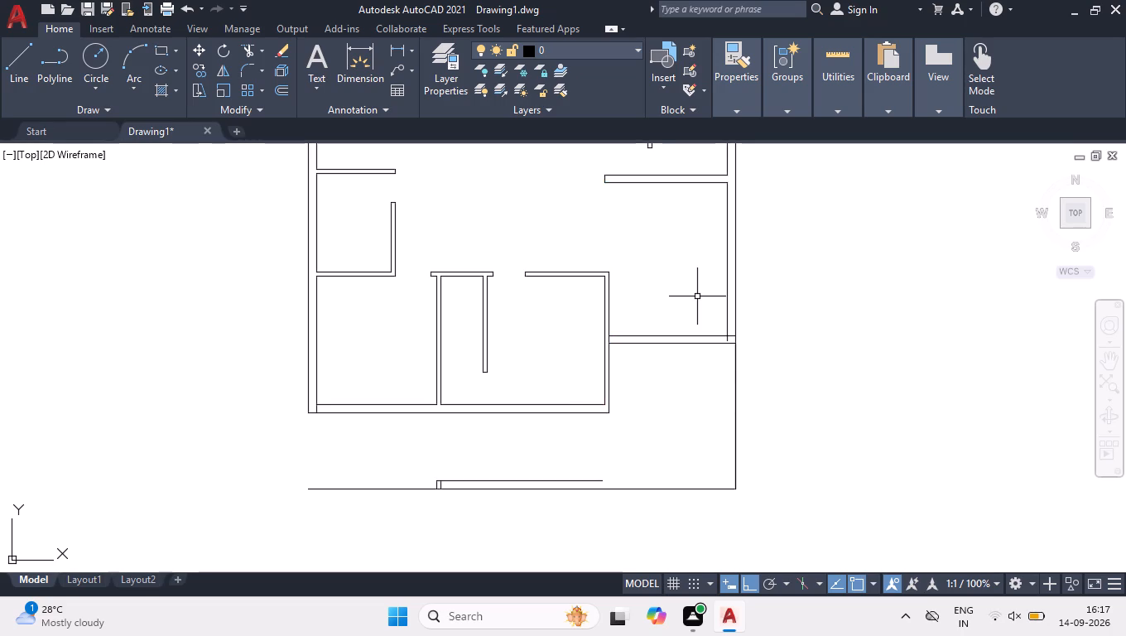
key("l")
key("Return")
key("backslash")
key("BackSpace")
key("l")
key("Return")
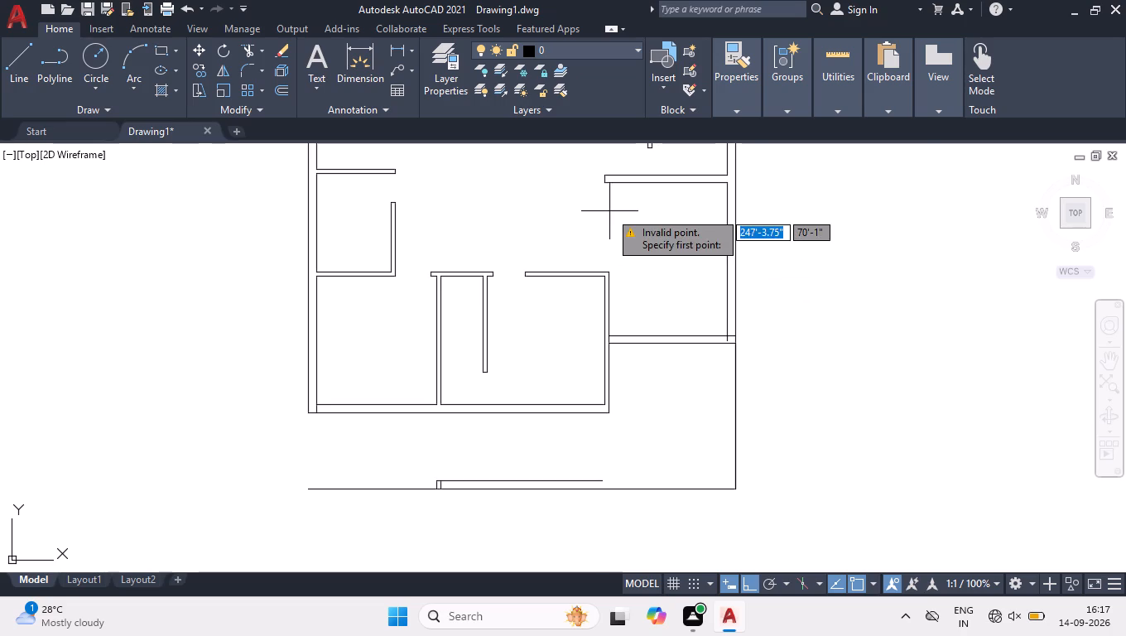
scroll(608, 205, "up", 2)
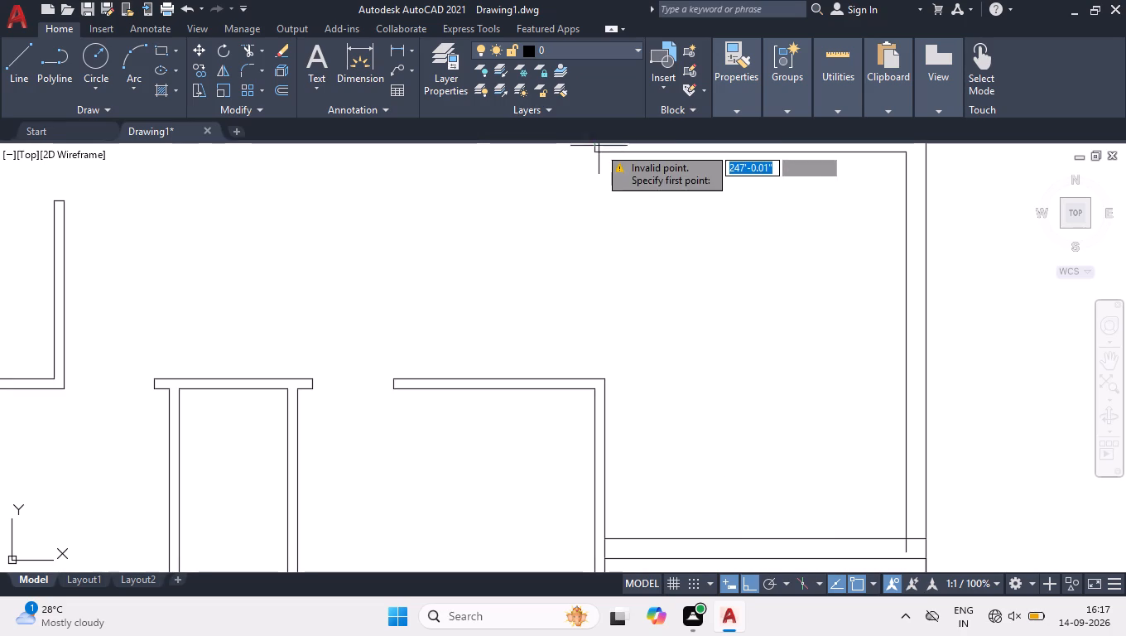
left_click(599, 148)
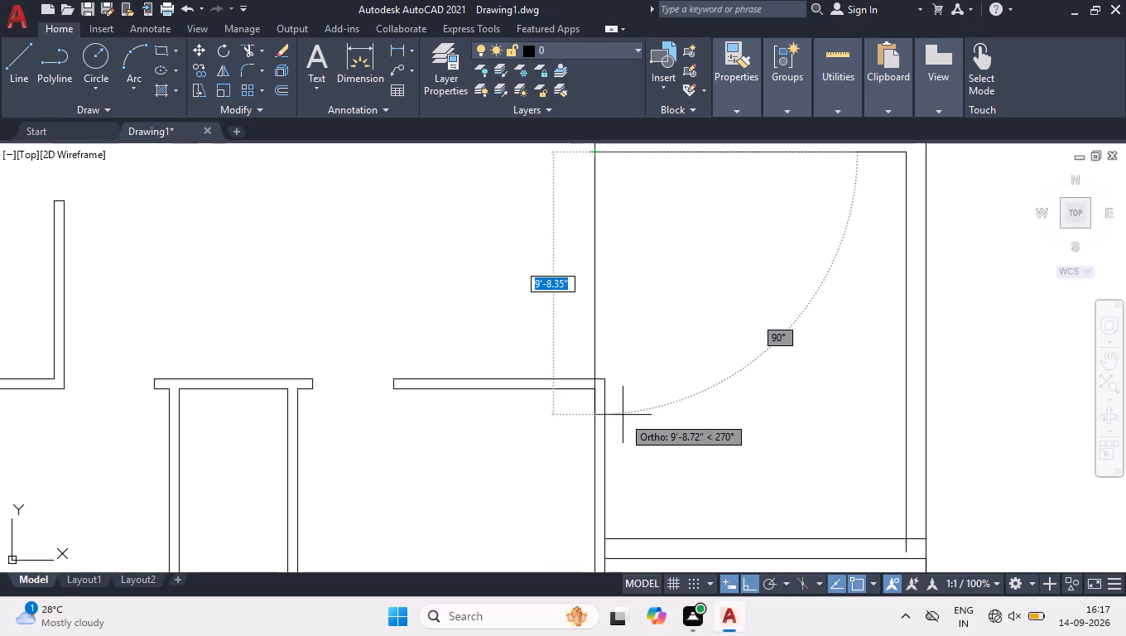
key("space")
Draw a wall stub from the middle room's top right corner: up 4'4.5", 9" to the left, and down to the partition.
key("space")
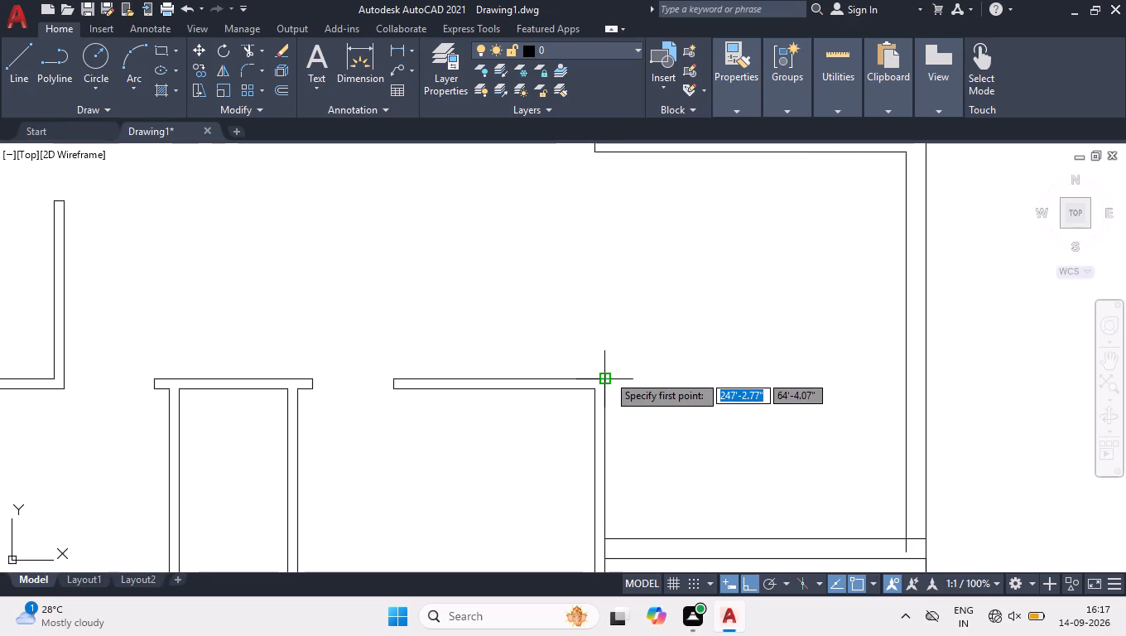
left_click(608, 374)
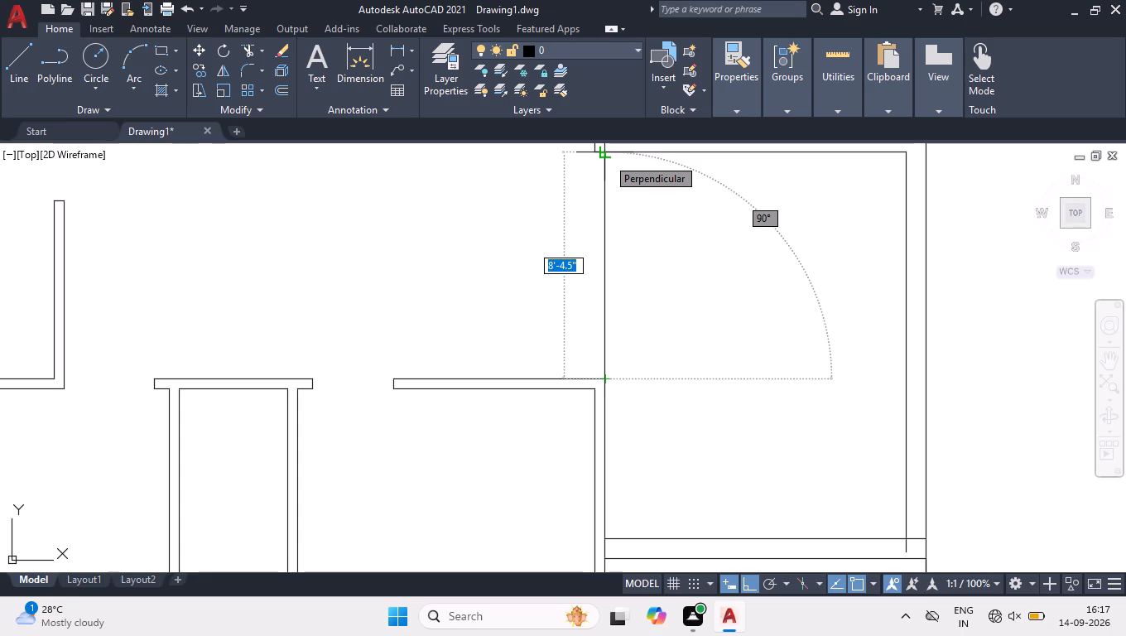
scroll(605, 207, "down", 1)
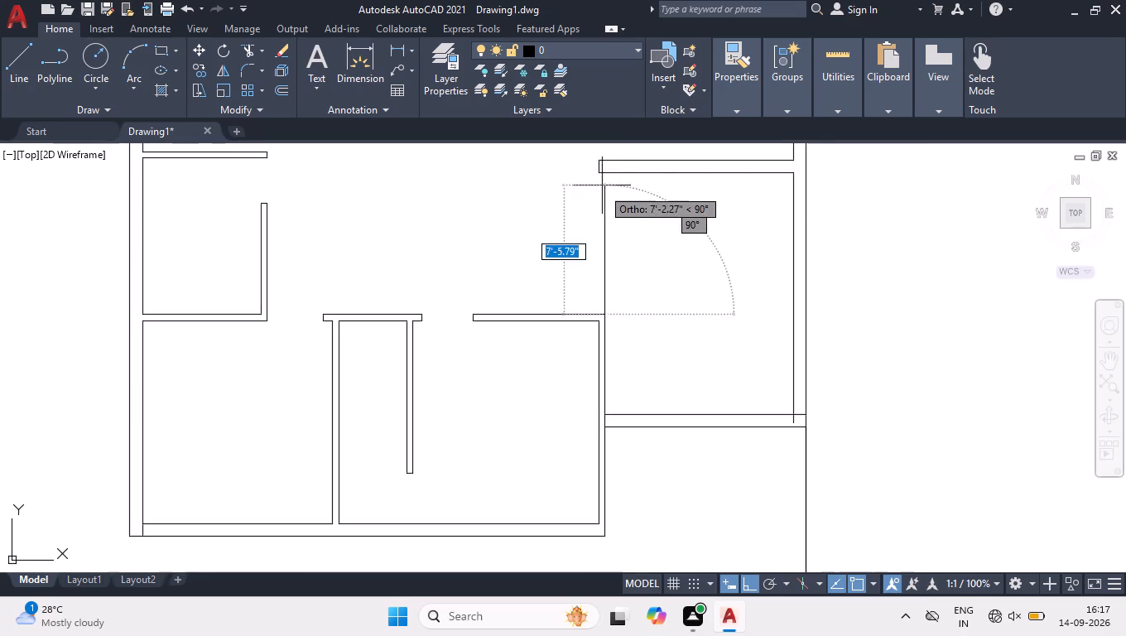
scroll(600, 167, "up", 3)
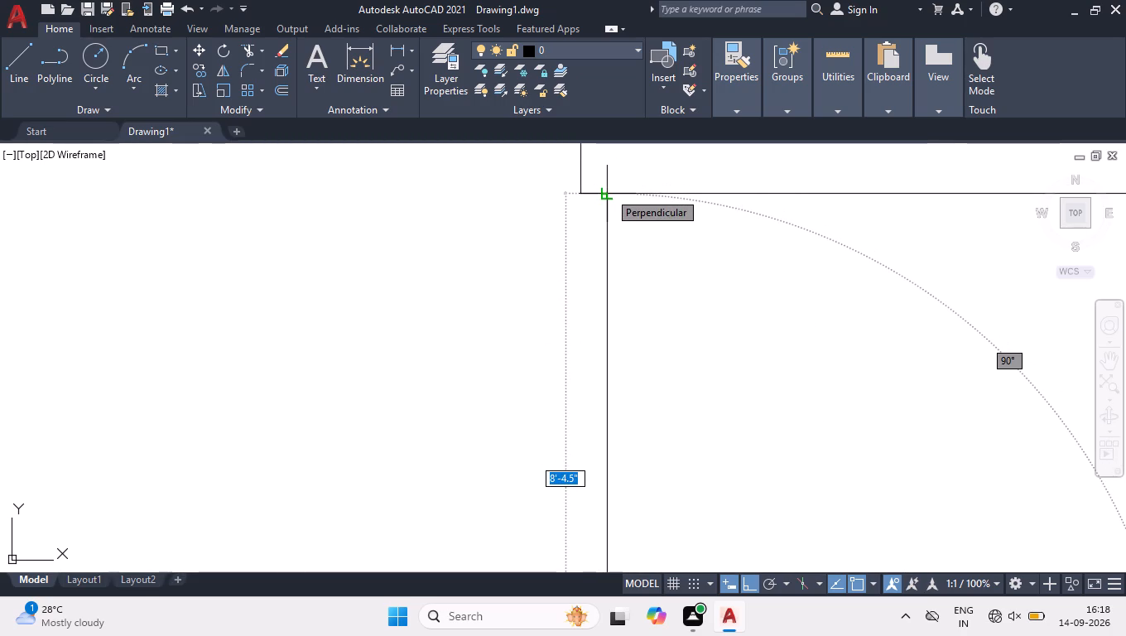
type("4'4.5")
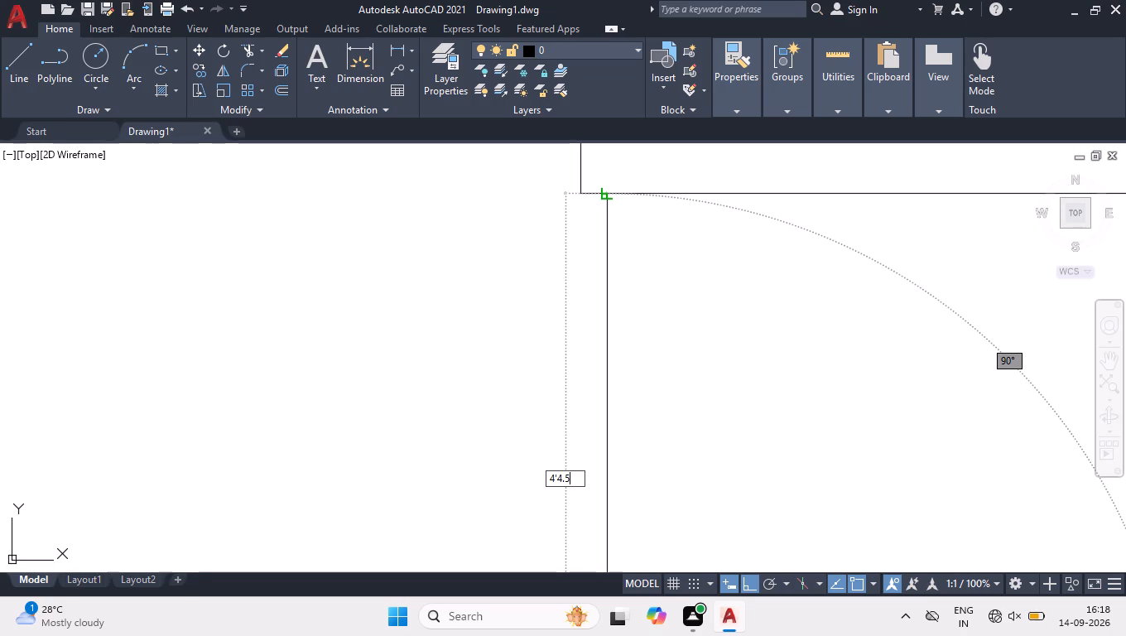
key("Return")
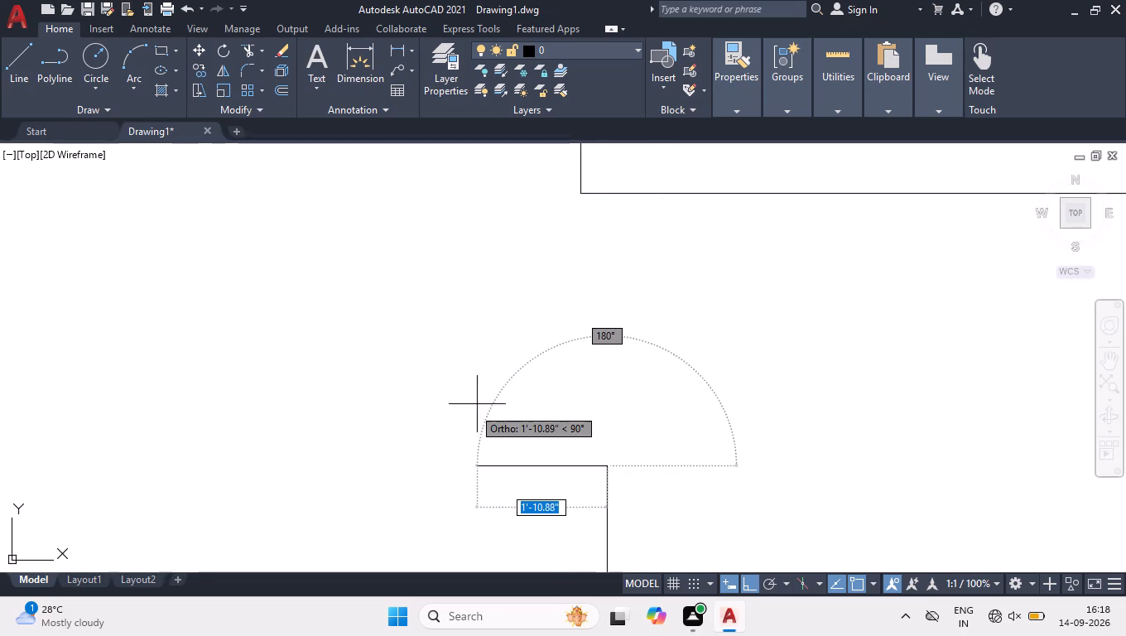
key("9")
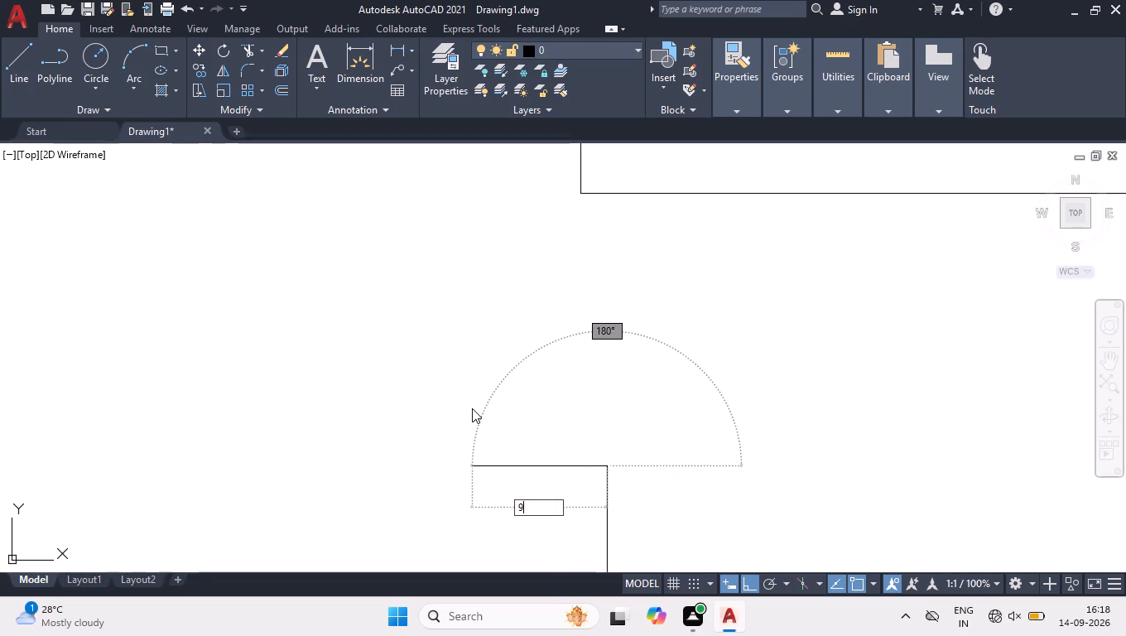
key("Return")
scroll(472, 408, "down", 3)
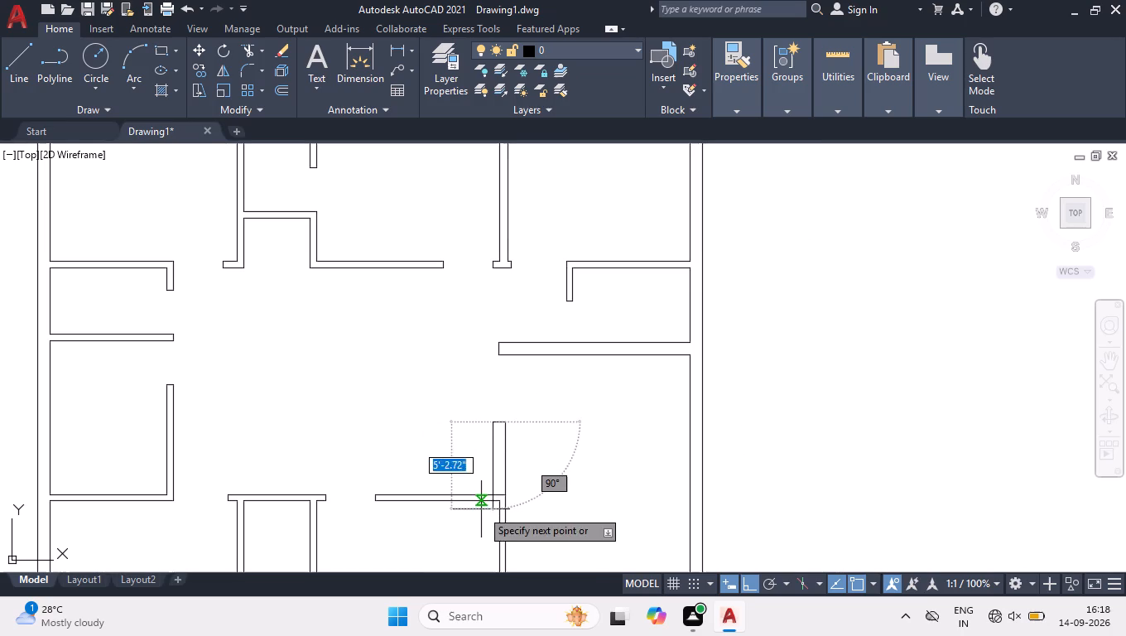
scroll(488, 501, "up", 2)
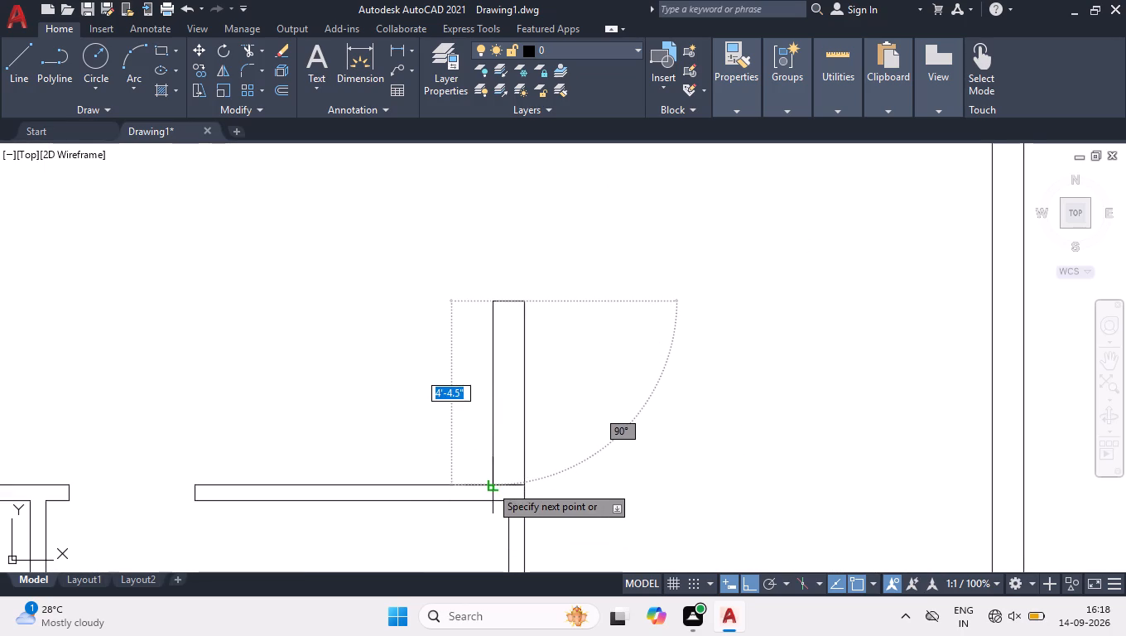
left_click(490, 485)
key("space")
Move the end line of the horizontal 9" wall left to align with the new wall stub's left face.
scroll(517, 487, "down", 2)
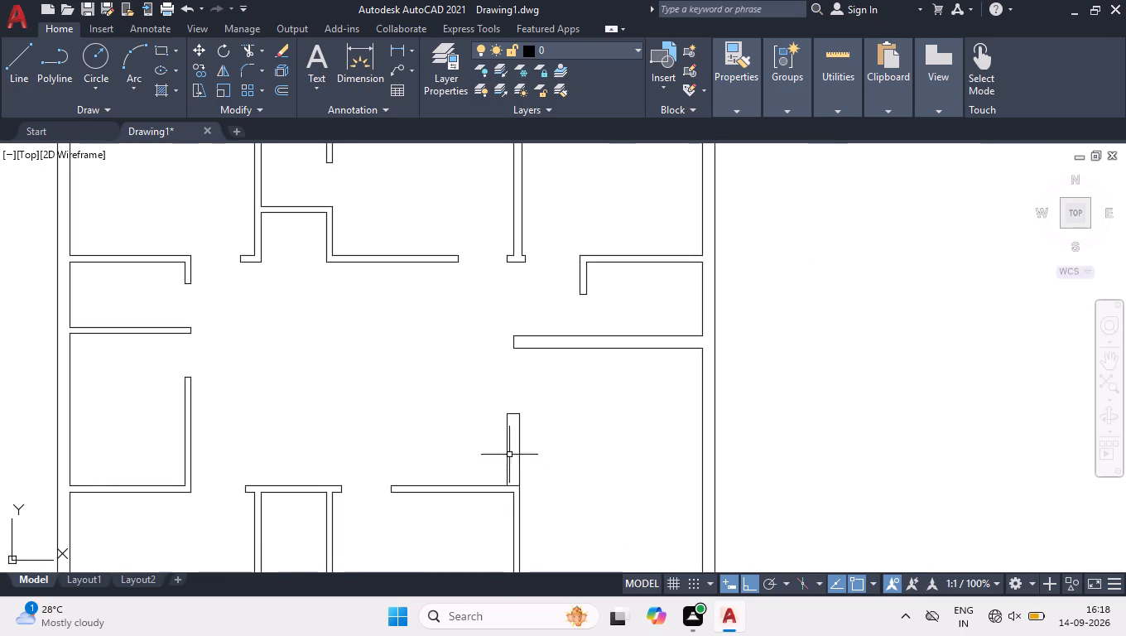
scroll(517, 380, "up", 1)
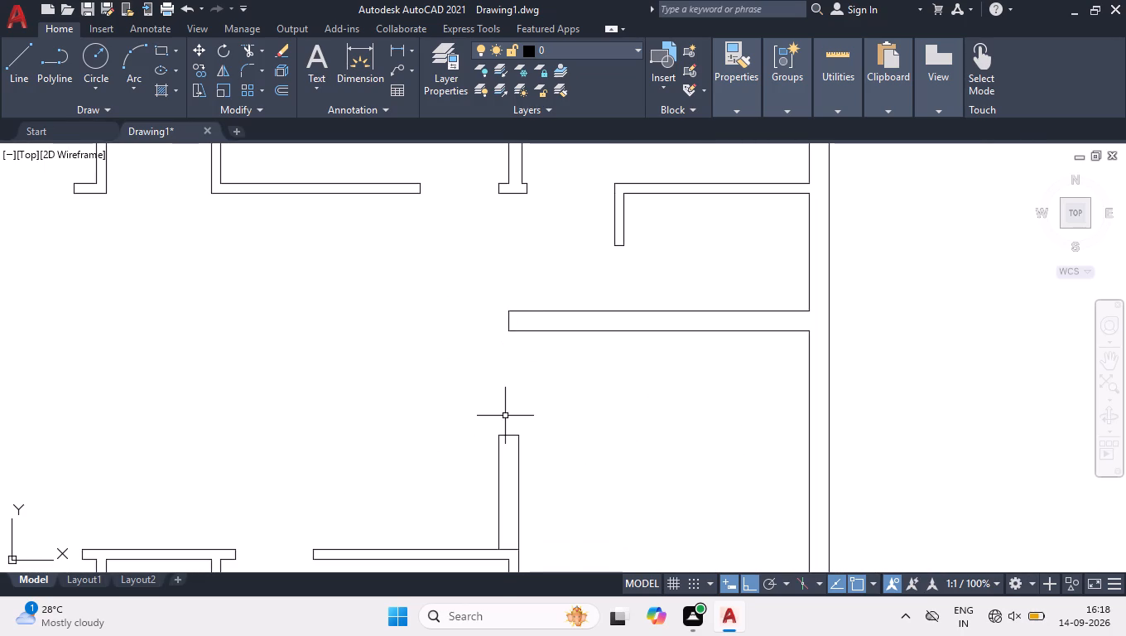
scroll(492, 414, "up", 1)
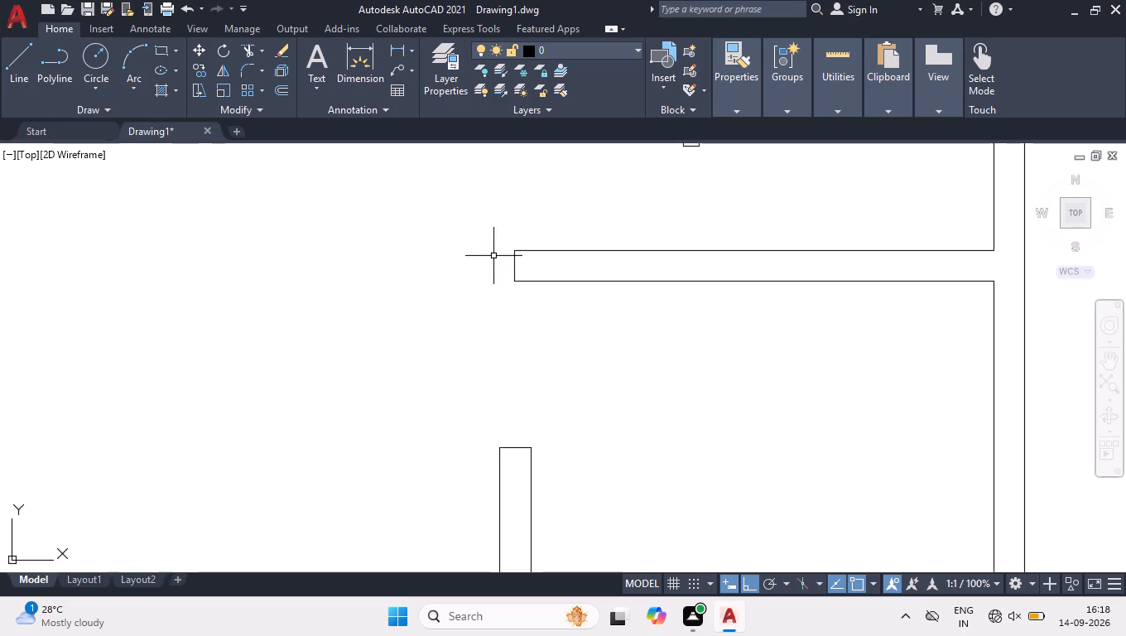
left_click(488, 224)
left_click(579, 340)
scroll(484, 267, "up", 2)
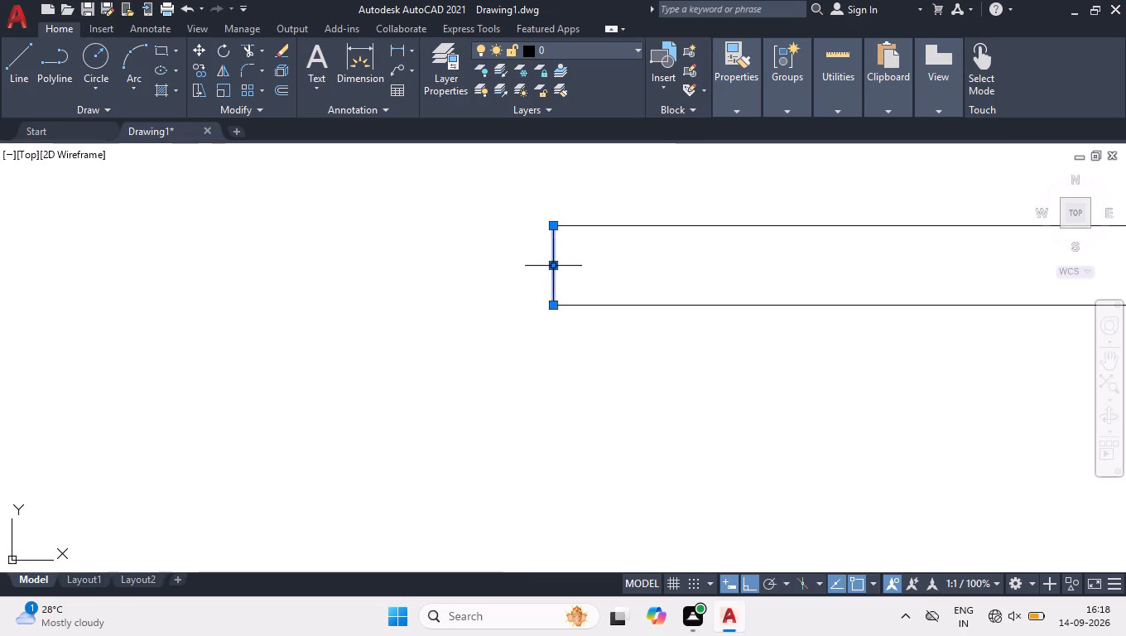
left_click(552, 262)
scroll(479, 254, "down", 3)
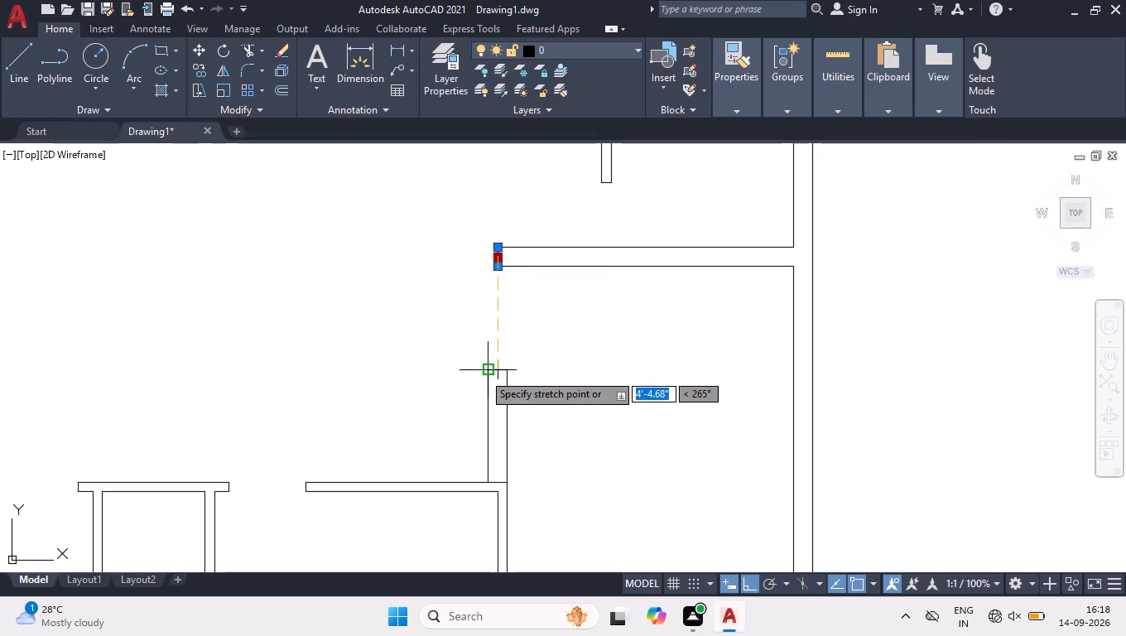
left_click(482, 241)
Extend both faces of the horizontal 9" wall to its moved end line.
scroll(512, 283, "up", 2)
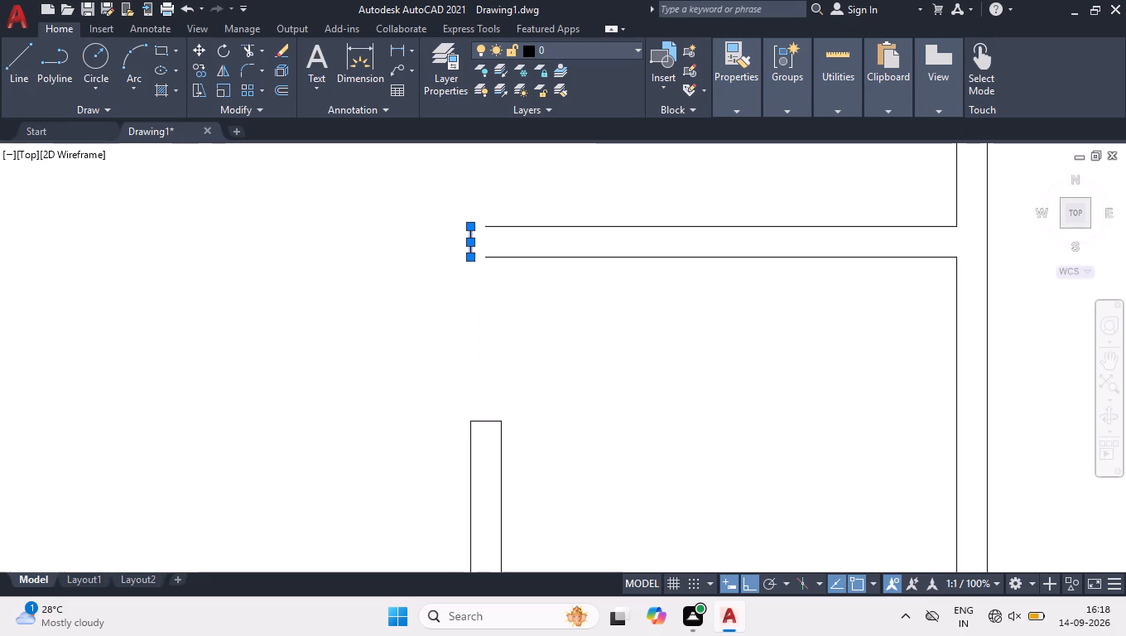
type("ex")
key("Return")
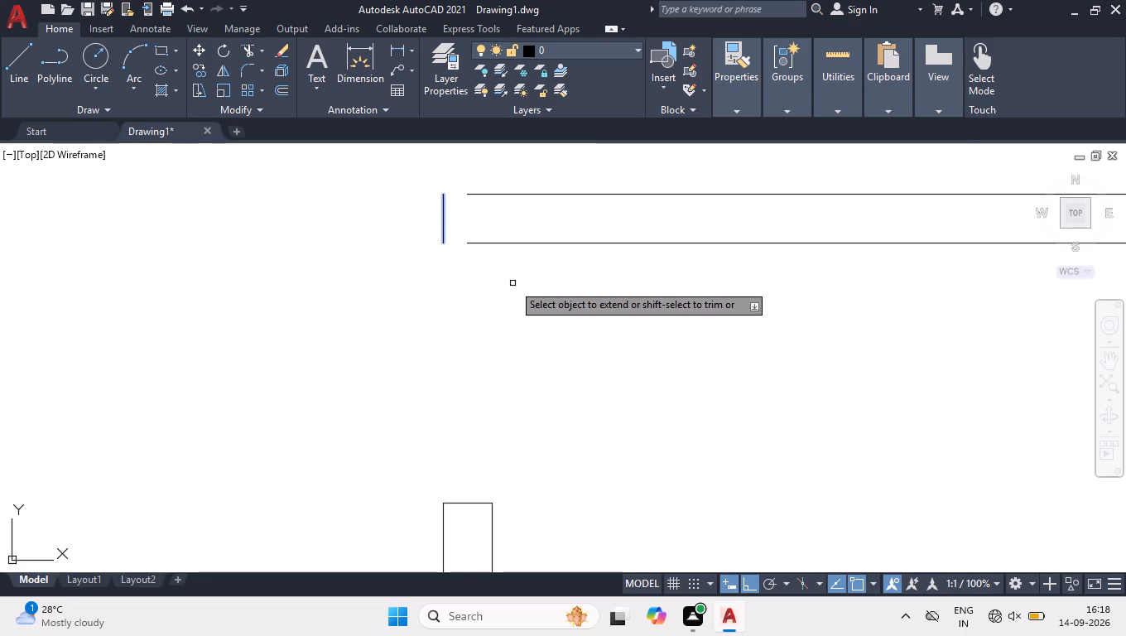
left_click(512, 283)
left_click(508, 172)
scroll(469, 260, "down", 3)
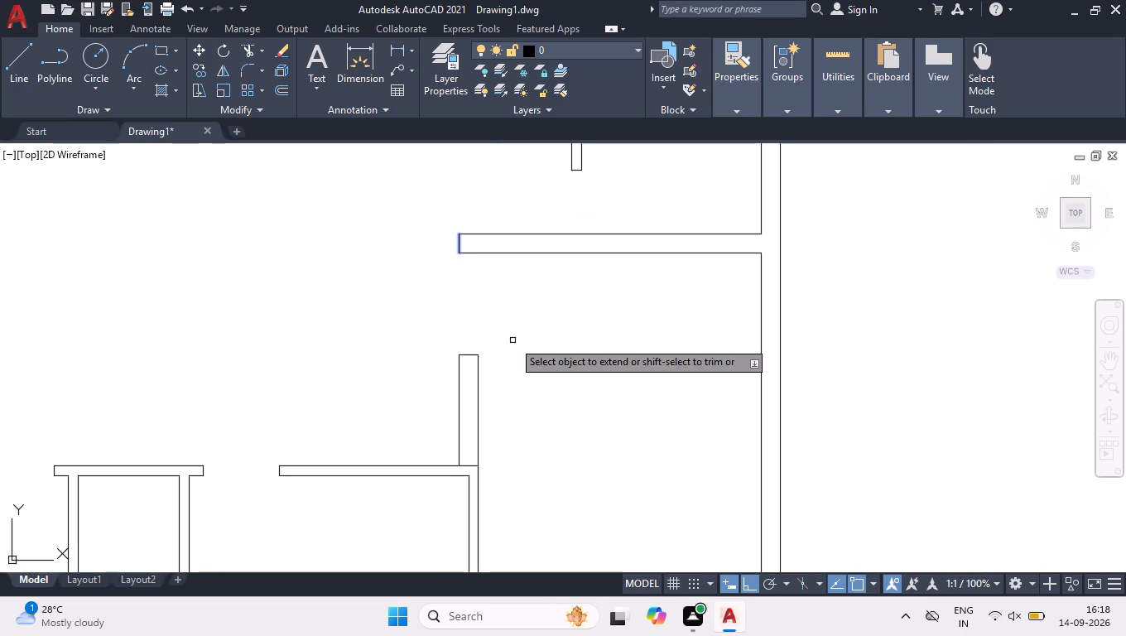
Draw a line from the wall stub's top right corner 3'7" to the right, and up to the horizontal 9" wall.
key("Return")
scroll(369, 327, "down", 2)
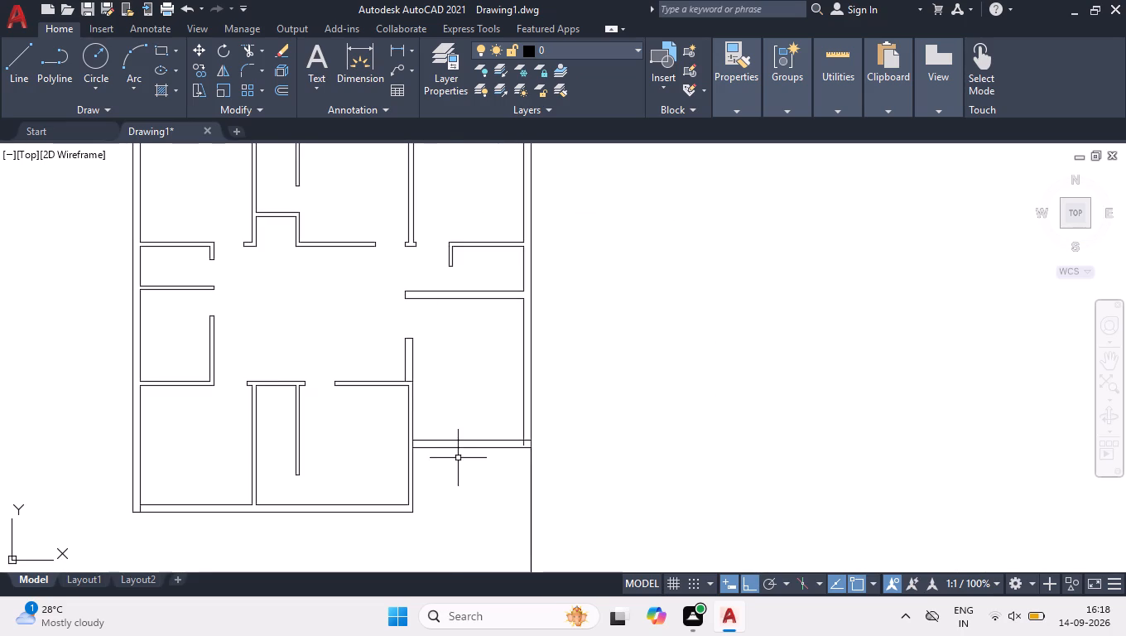
scroll(428, 384, "up", 1)
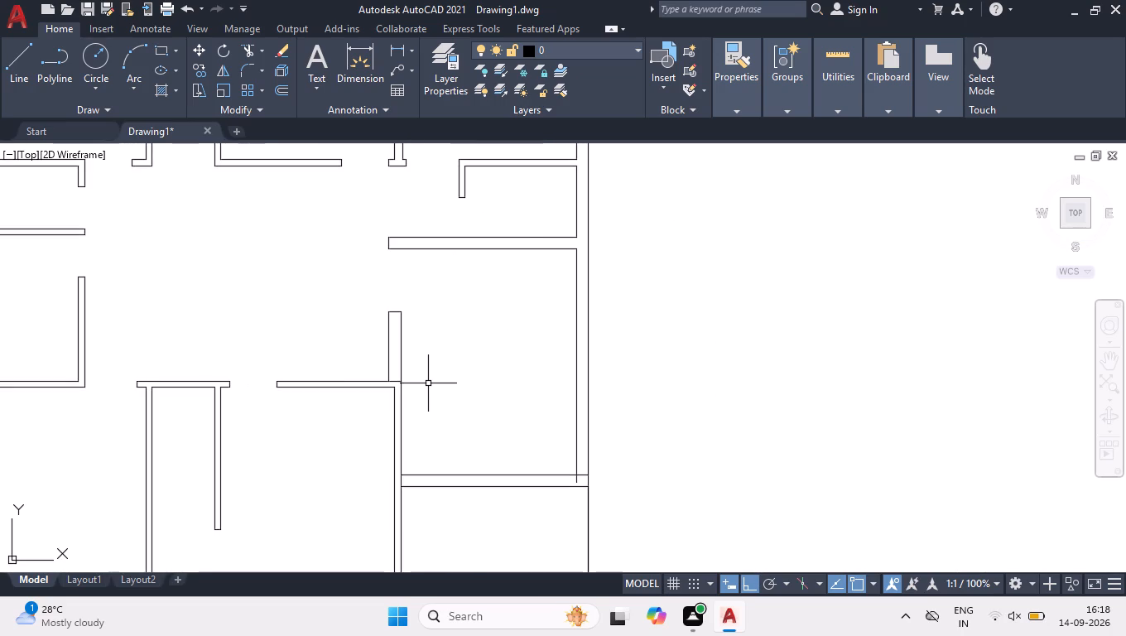
key("l")
key("Return")
scroll(413, 241, "up", 1)
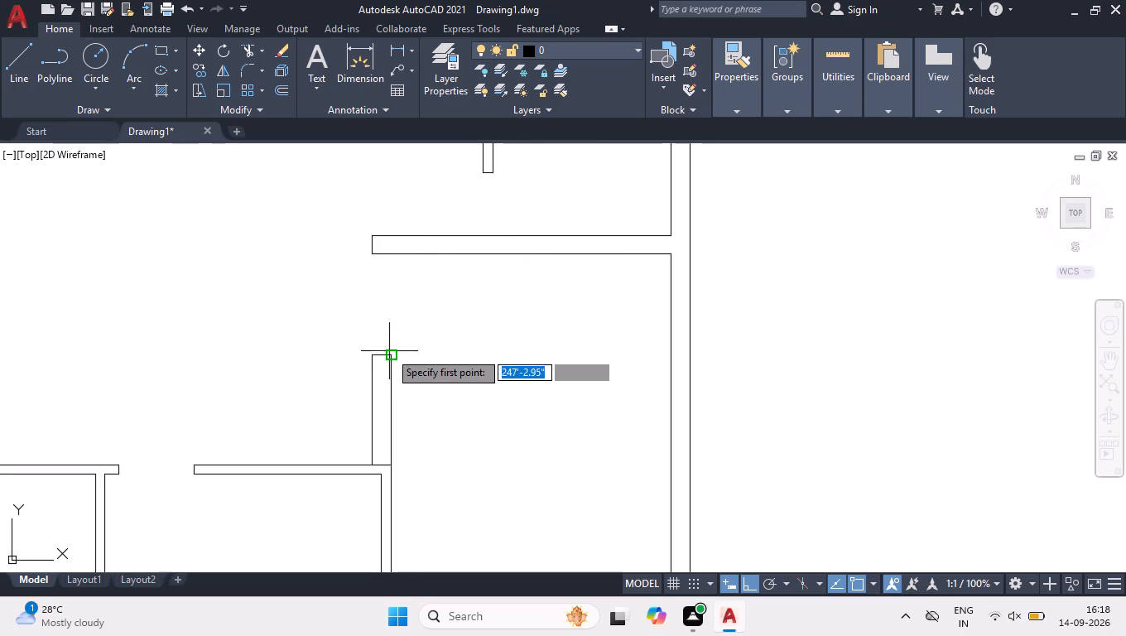
left_click(389, 351)
type("3'")
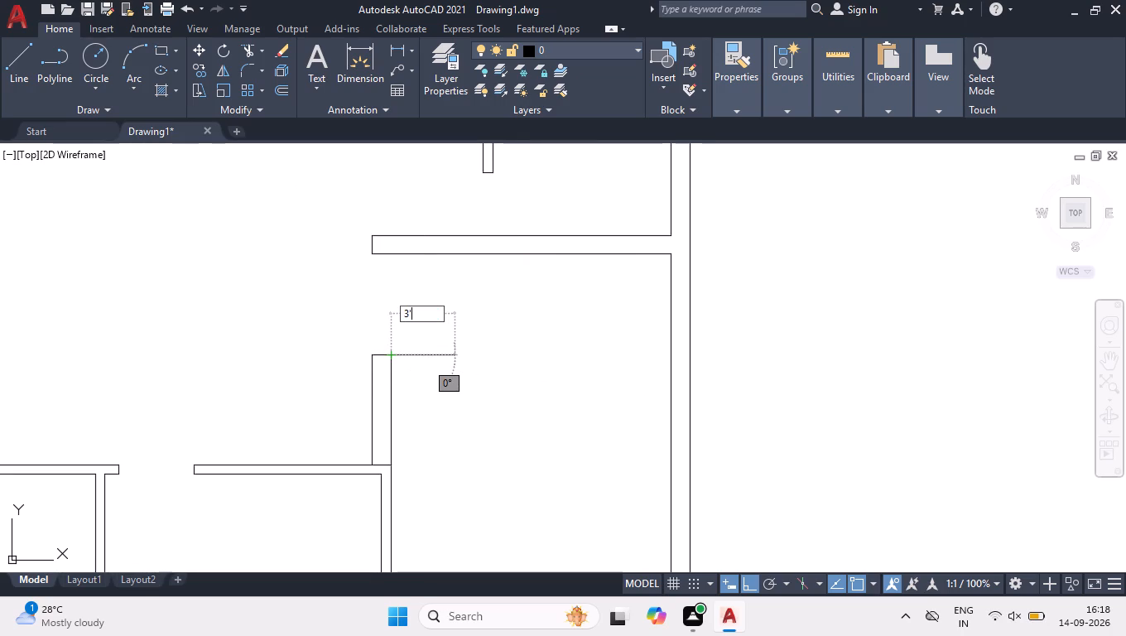
key("7")
key("Return")
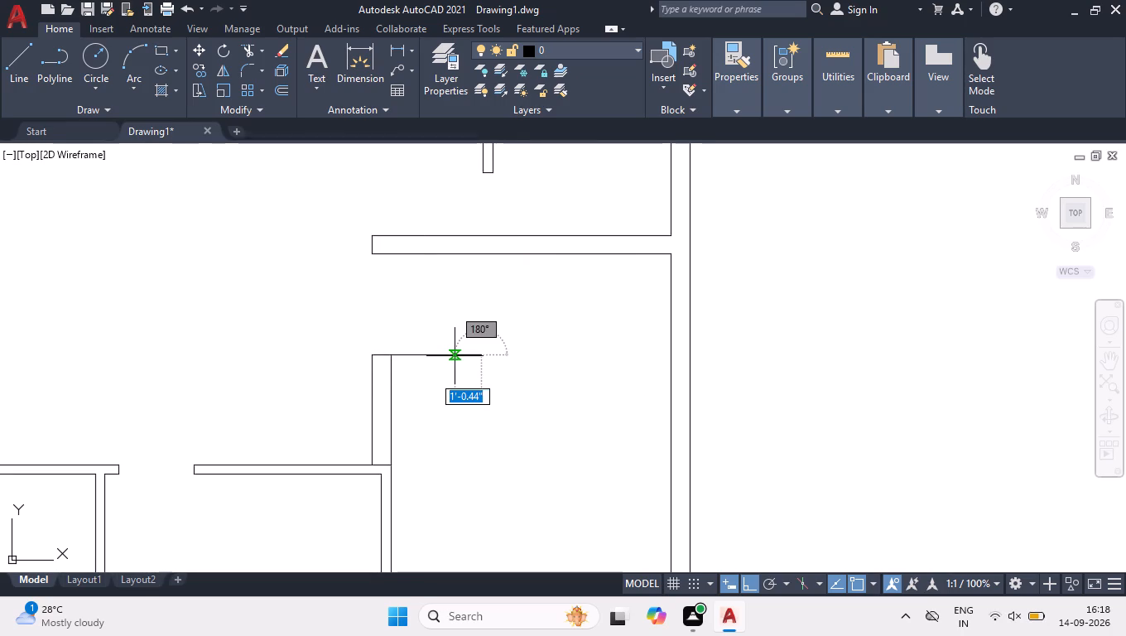
left_click(485, 253)
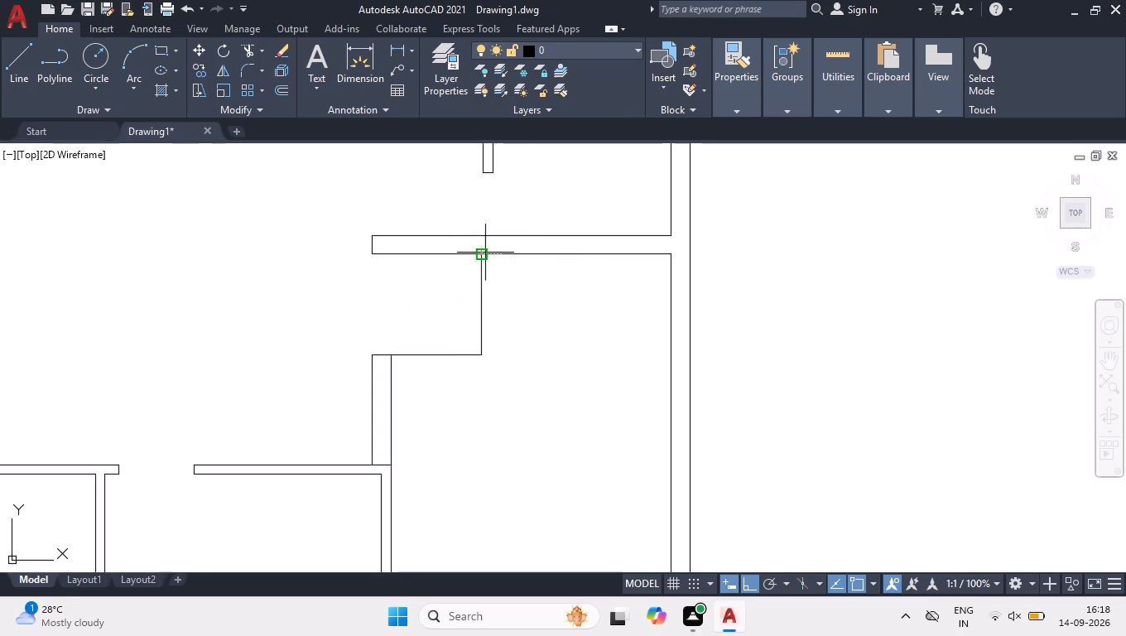
key("space")
Measure the clear width between the new vertical line and the right outer wall.
left_click(813, 132)
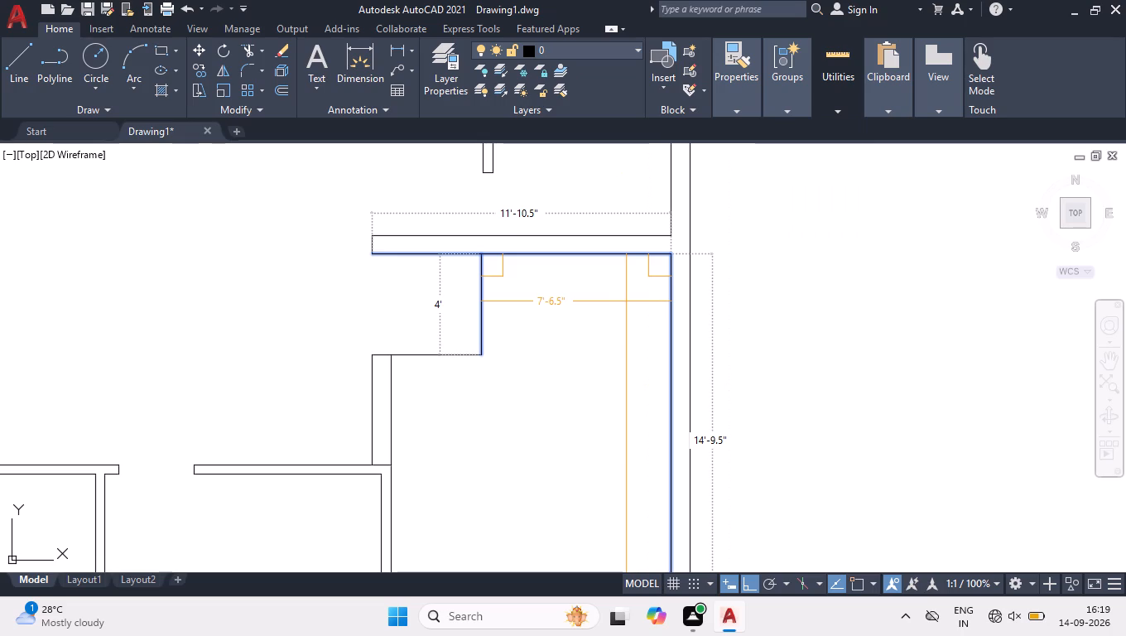
key("Return")
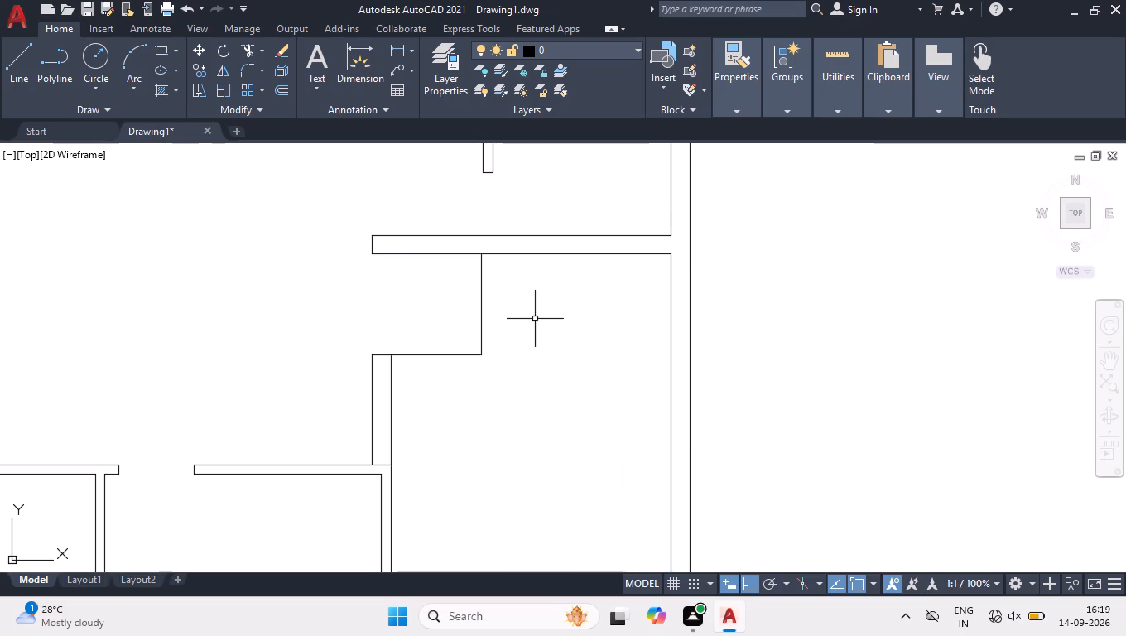
Move the new vertical line 1.5" to the right.
left_click_drag(460, 238, 464, 256)
left_click(509, 402)
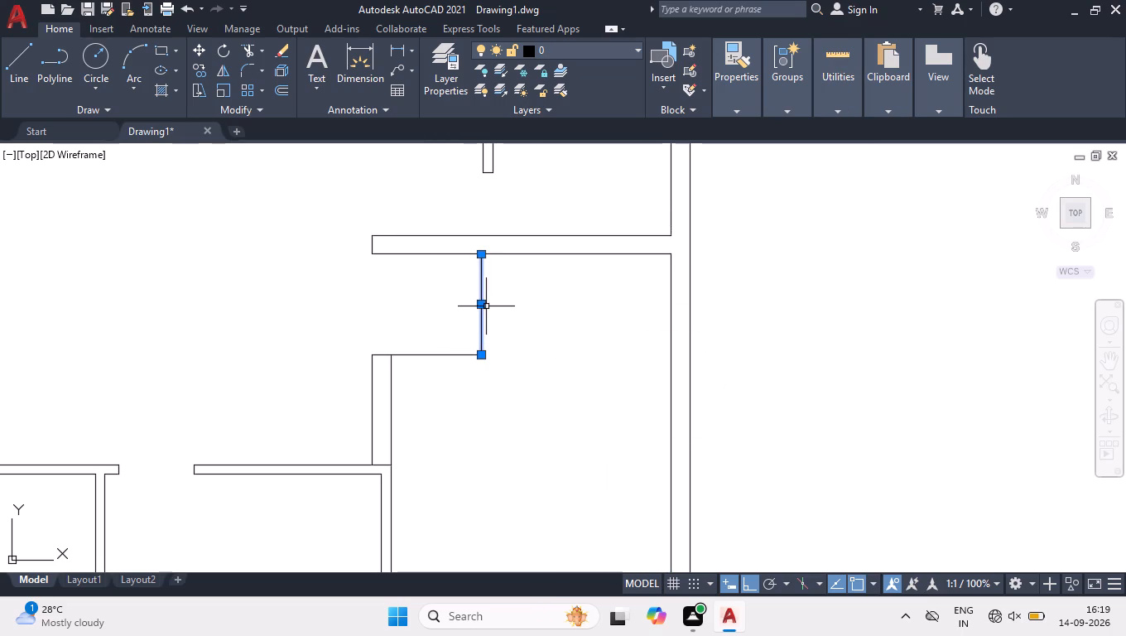
left_click(484, 304)
key("1")
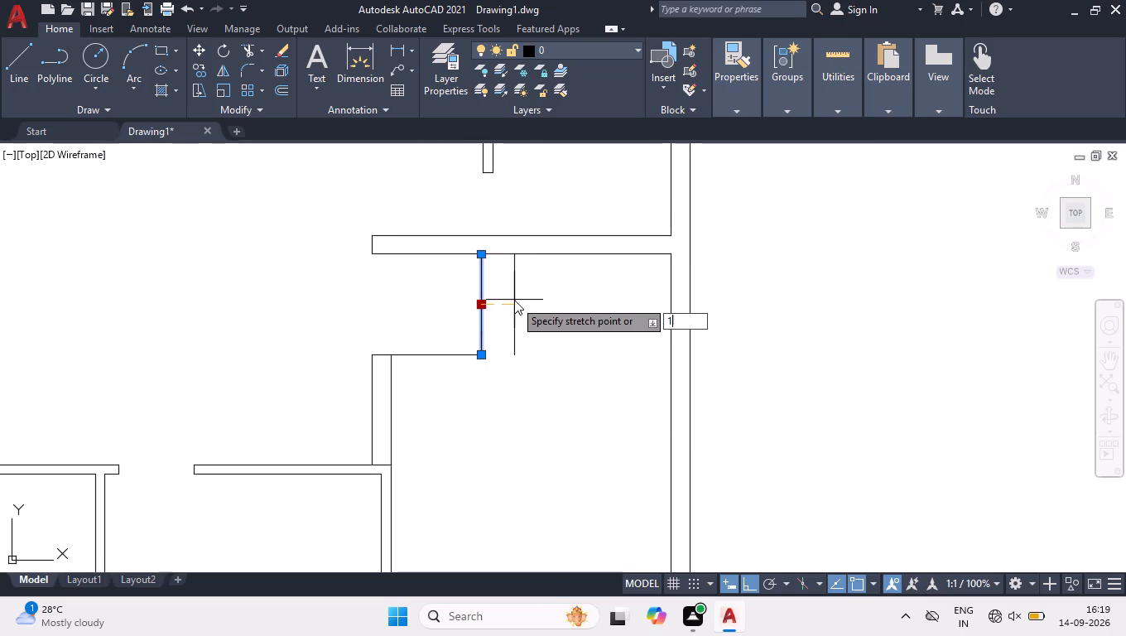
key("period")
key("5")
key("Return")
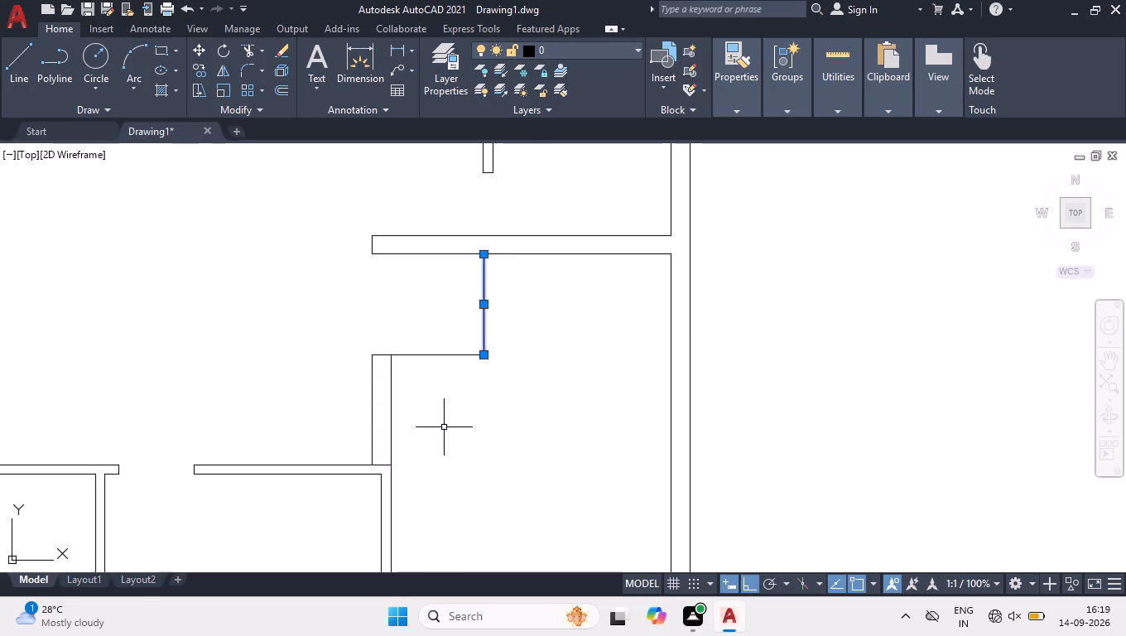
Stretch the right end of the 3'7" horizontal line to the bottom end of the moved vertical line.
left_click(447, 364)
left_click(441, 346)
scroll(441, 346, "up", 3)
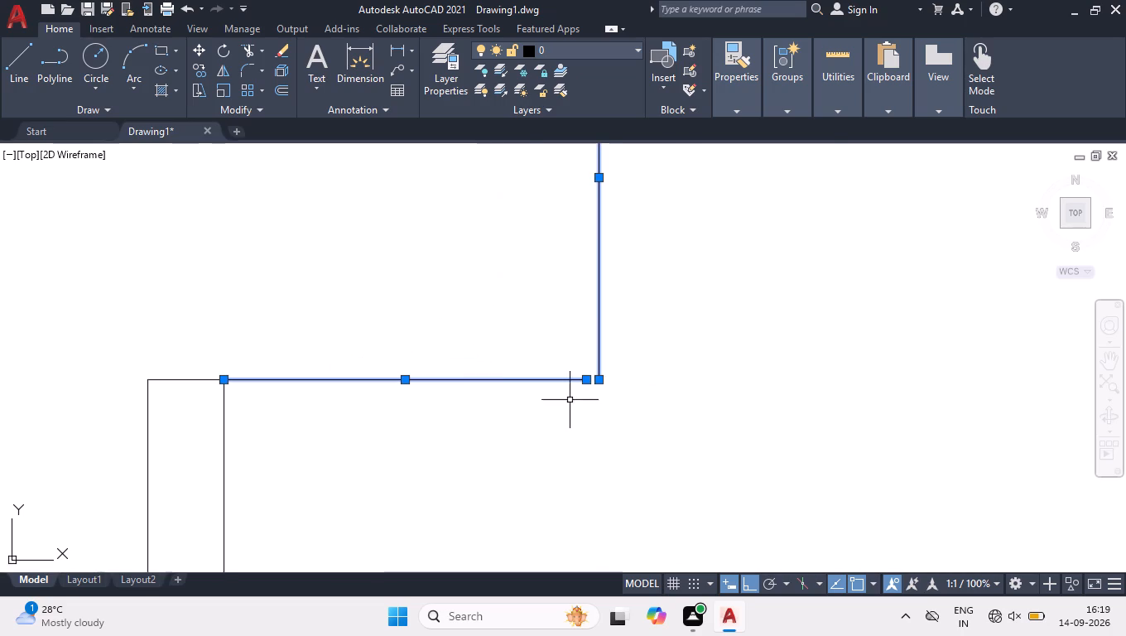
scroll(582, 392, "up", 6)
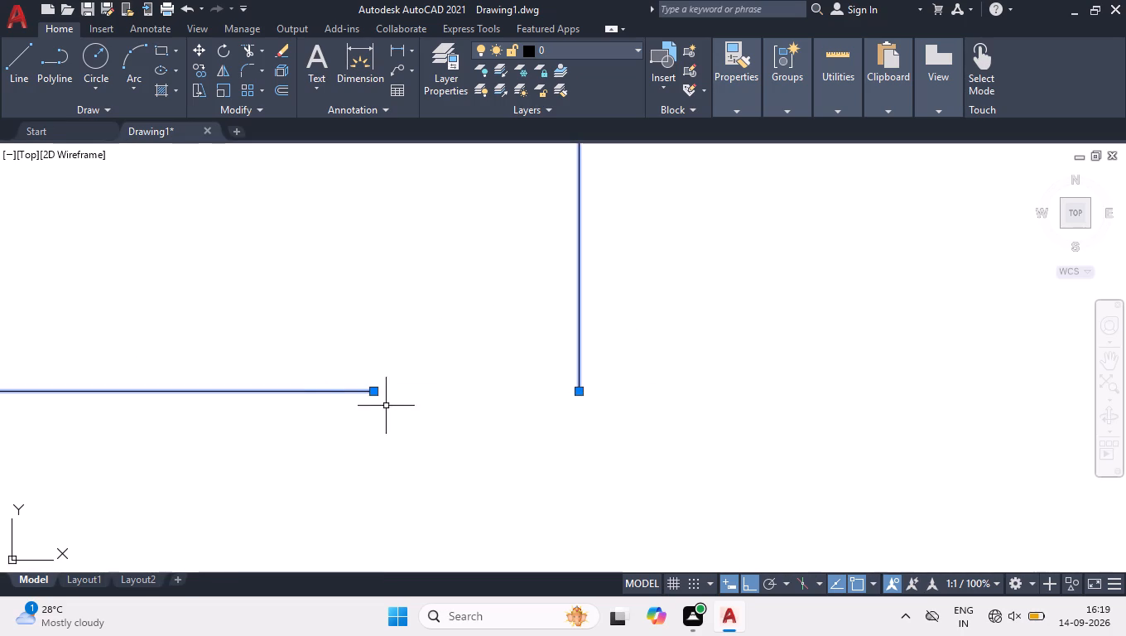
left_click(371, 391)
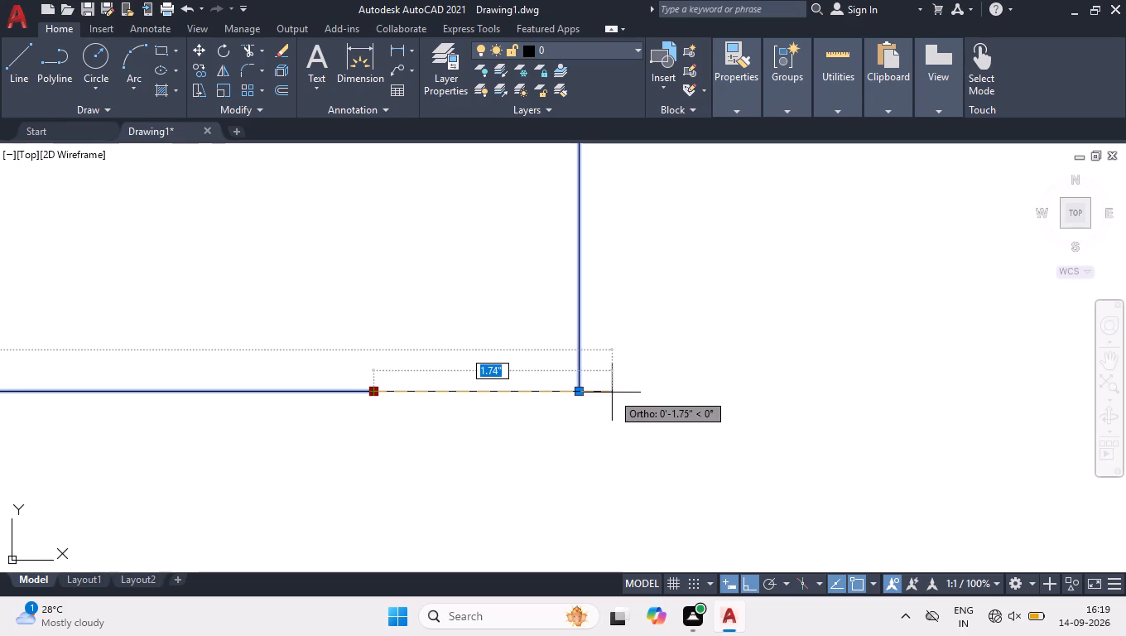
left_click(576, 393)
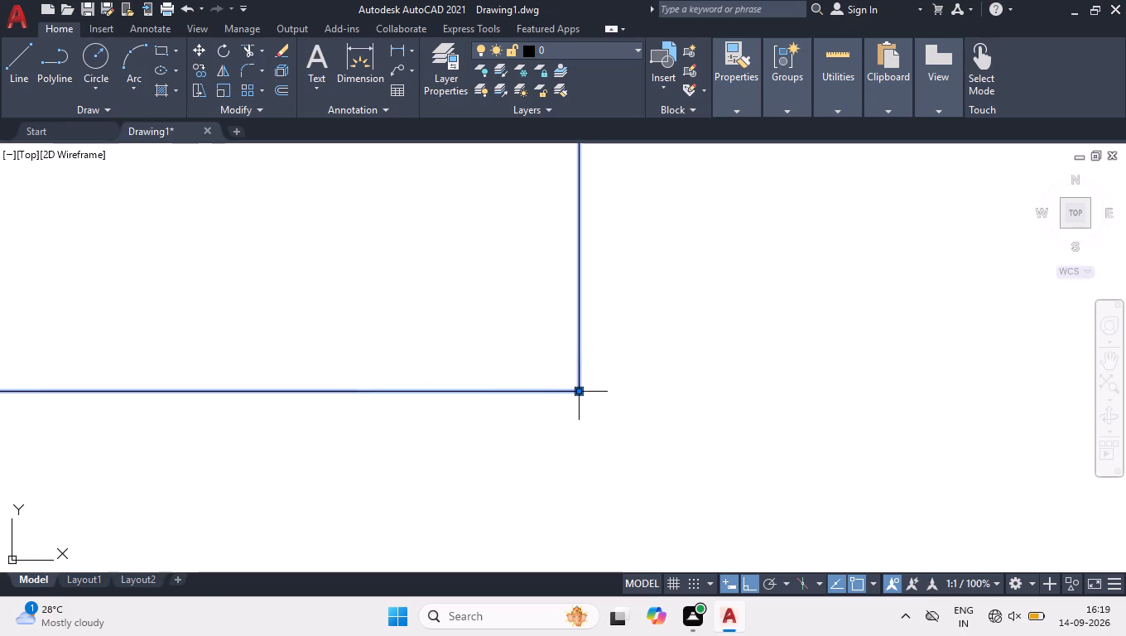
right_click(481, 364)
left_click(507, 466)
Shorten the right outer wall's inner face line to end at the upper face of the lower 9" wall.
scroll(452, 429, "down", 4)
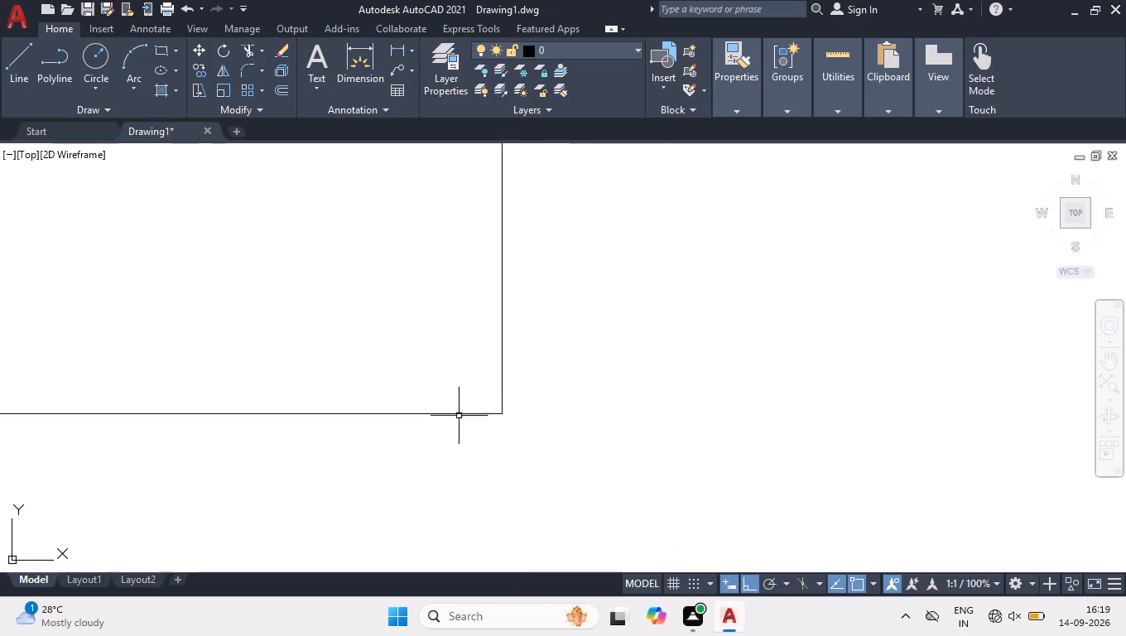
scroll(460, 414, "down", 10)
scroll(488, 491, "up", 2)
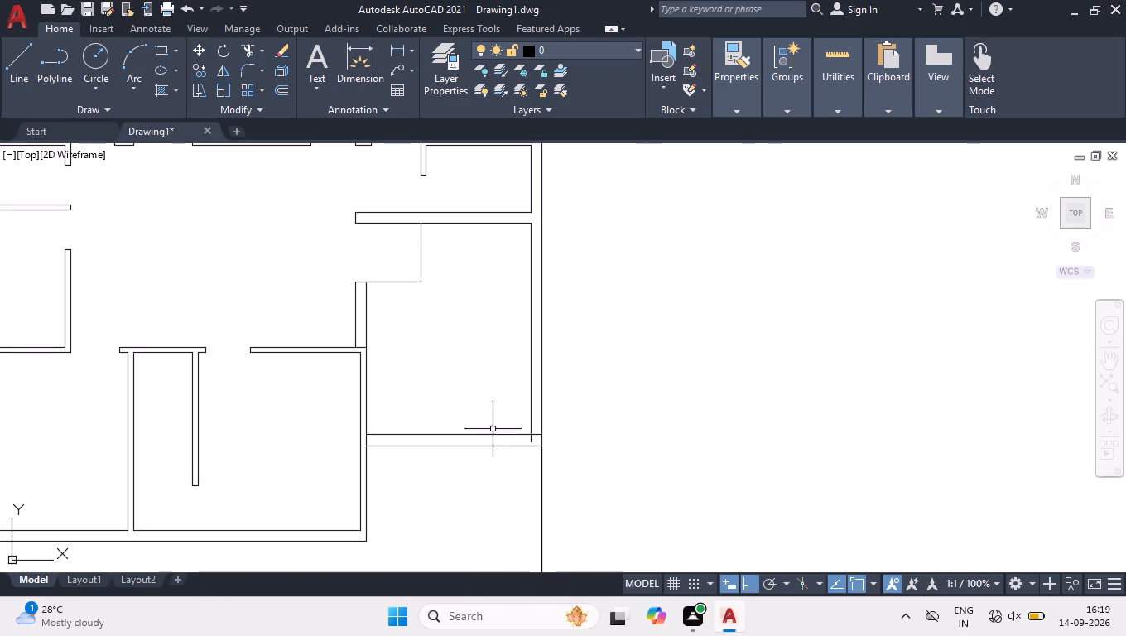
scroll(519, 440, "up", 2)
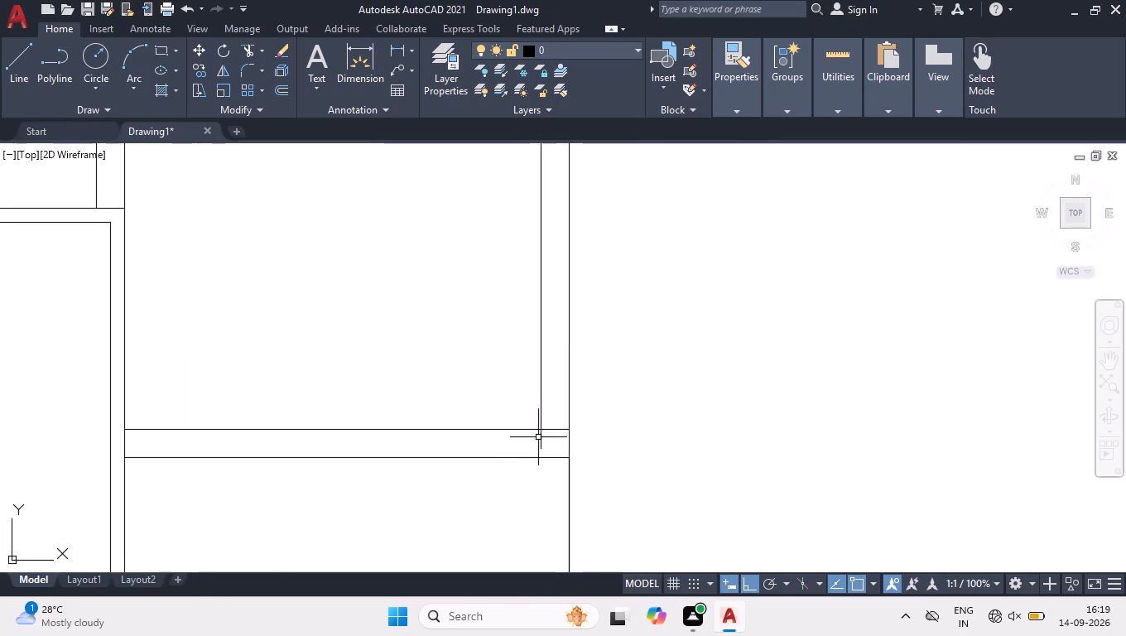
left_click(543, 443)
scroll(537, 429, "up", 3)
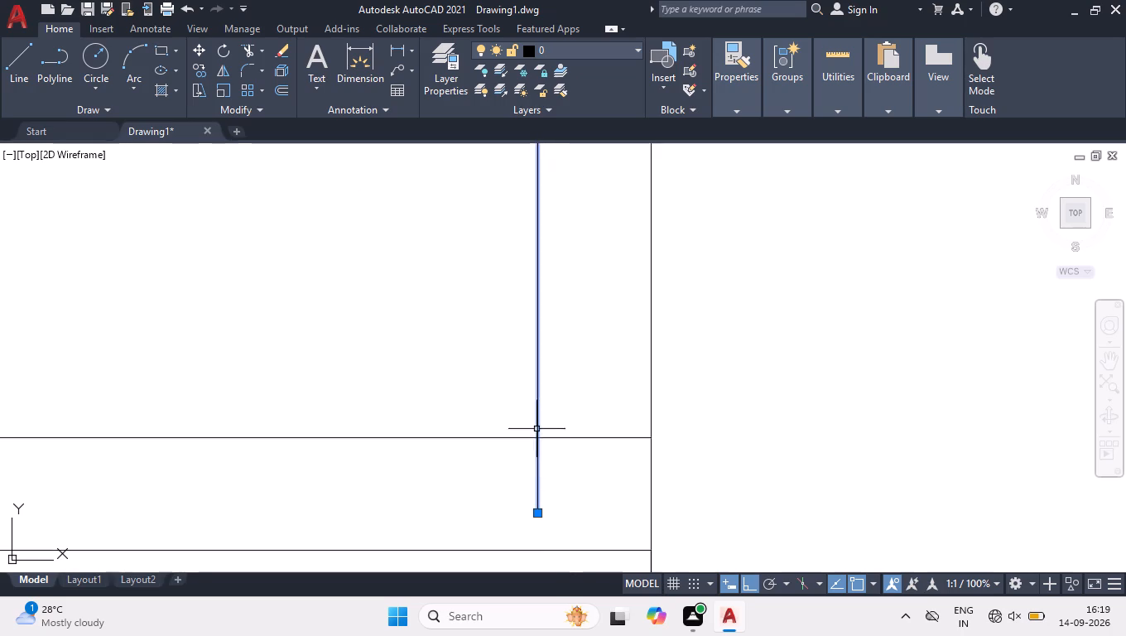
scroll(539, 542, "up", 1)
left_click(532, 494)
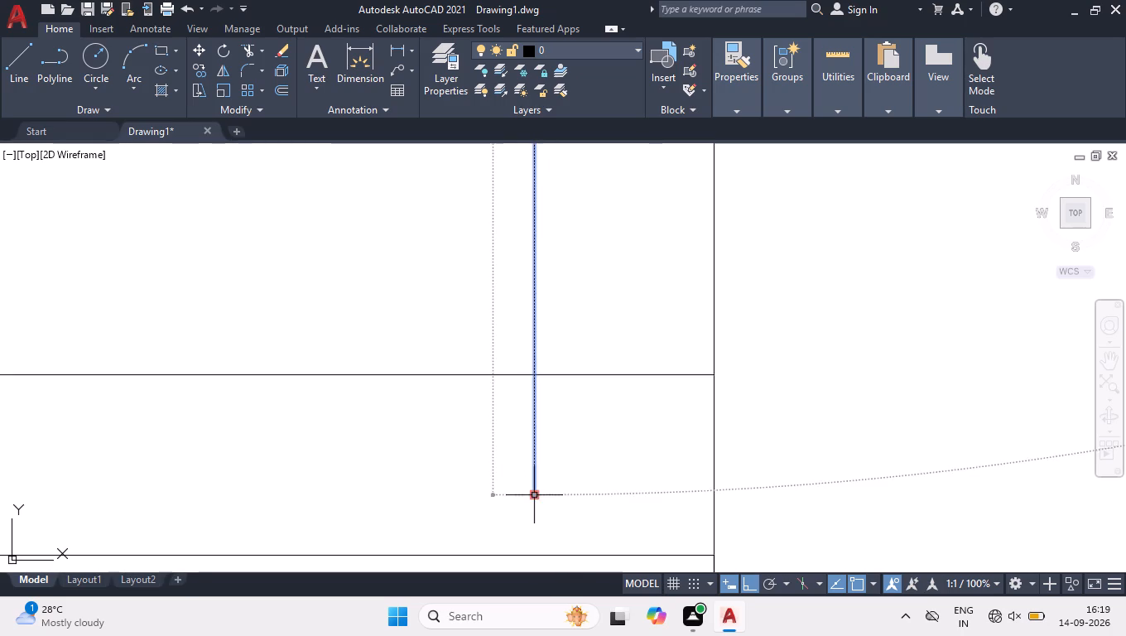
left_click(532, 378)
right_click(526, 417)
left_click(545, 286)
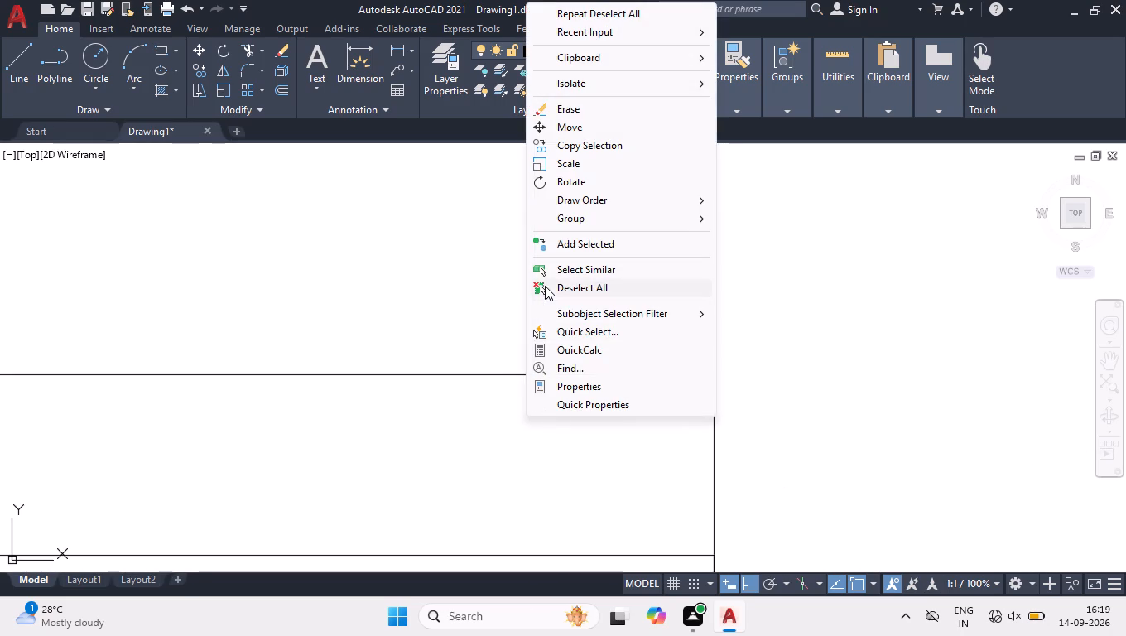
Measure the inside width and height of the right-hand room between the two horizontal 9" walls.
scroll(558, 349, "down", 2)
scroll(591, 444, "down", 5)
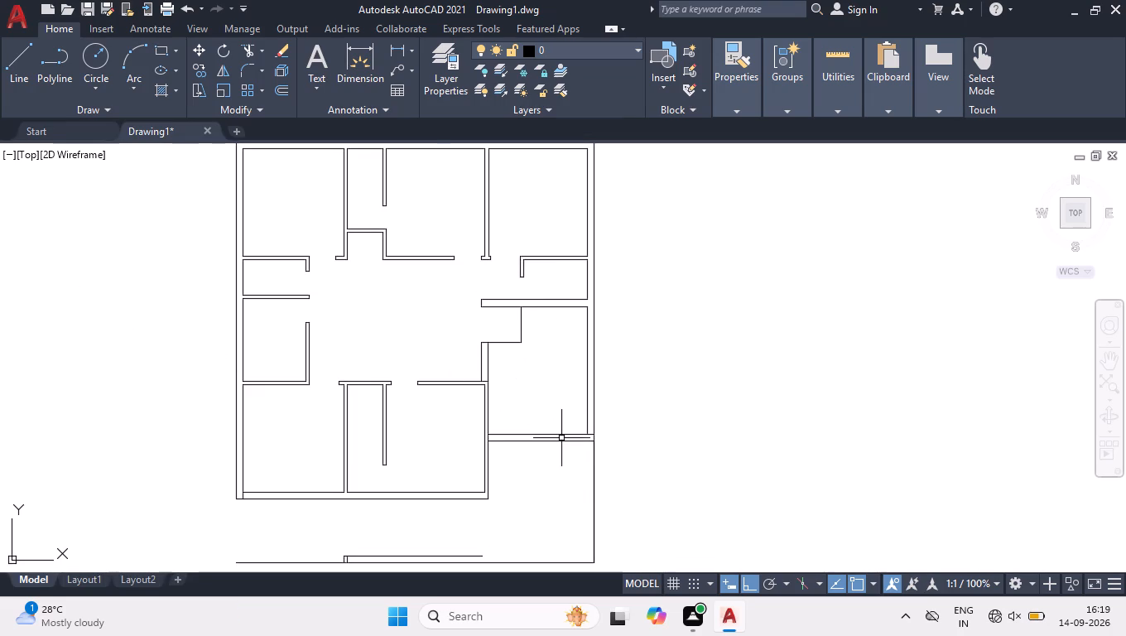
scroll(561, 438, "up", 1)
left_click(816, 145)
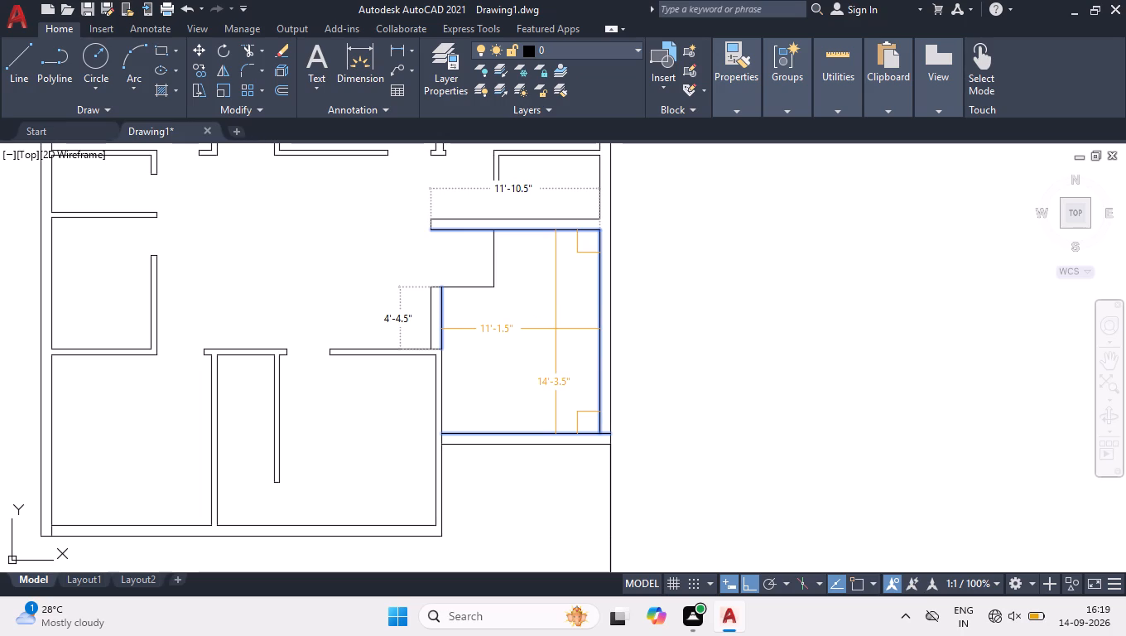
key("Return")
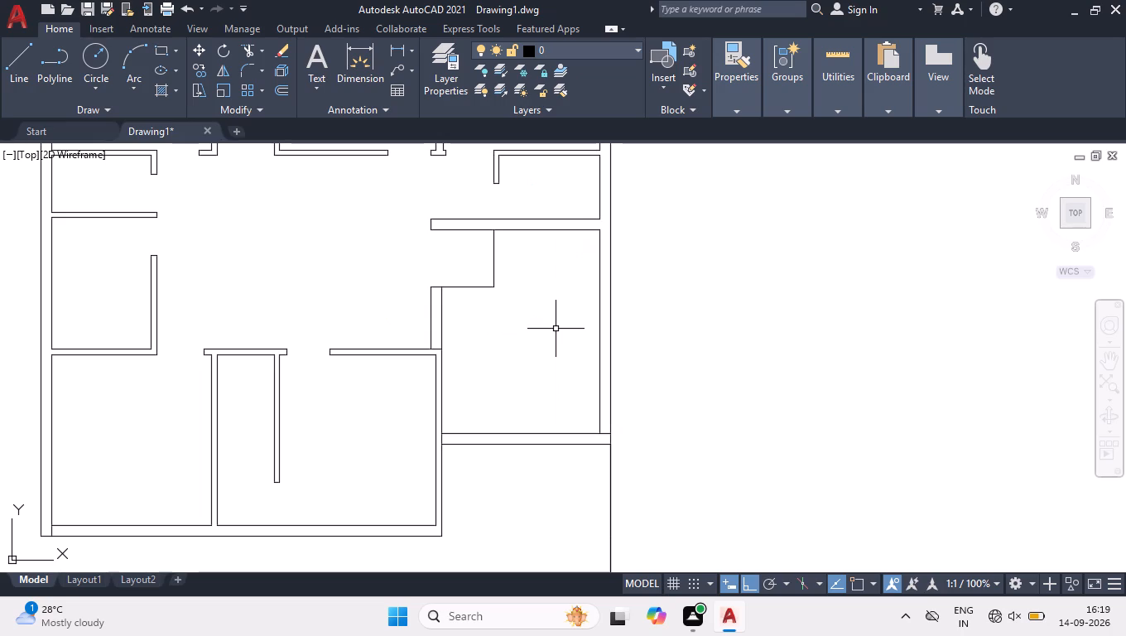
Draw a horizontal line from the bottom end of the short vertical line to the right wall's inner face.
key("l")
key("Return")
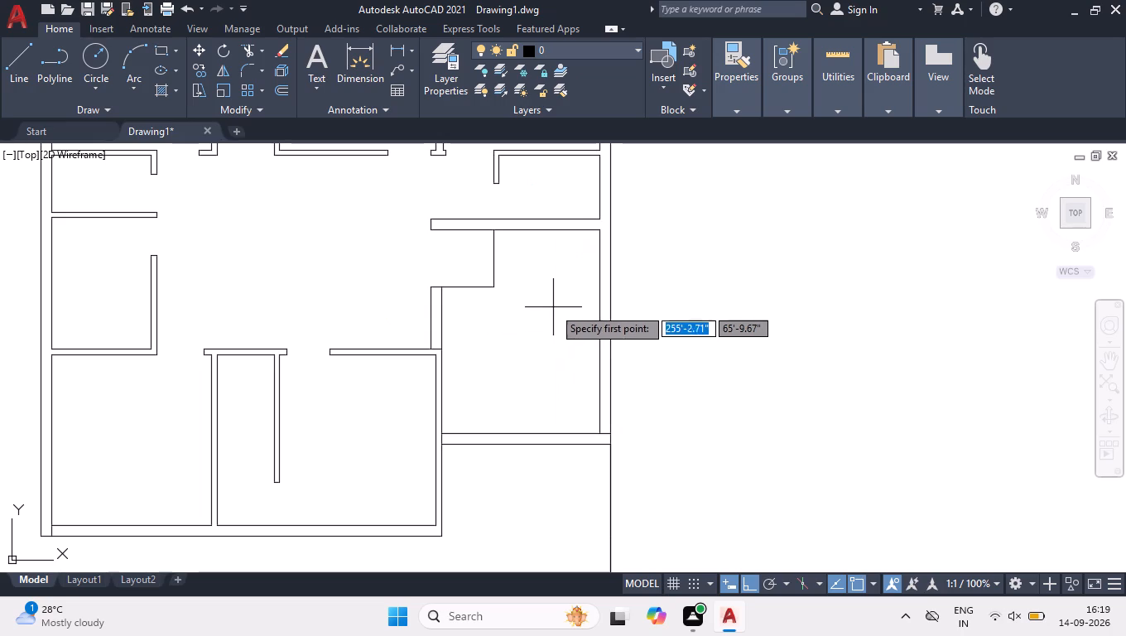
left_click(493, 291)
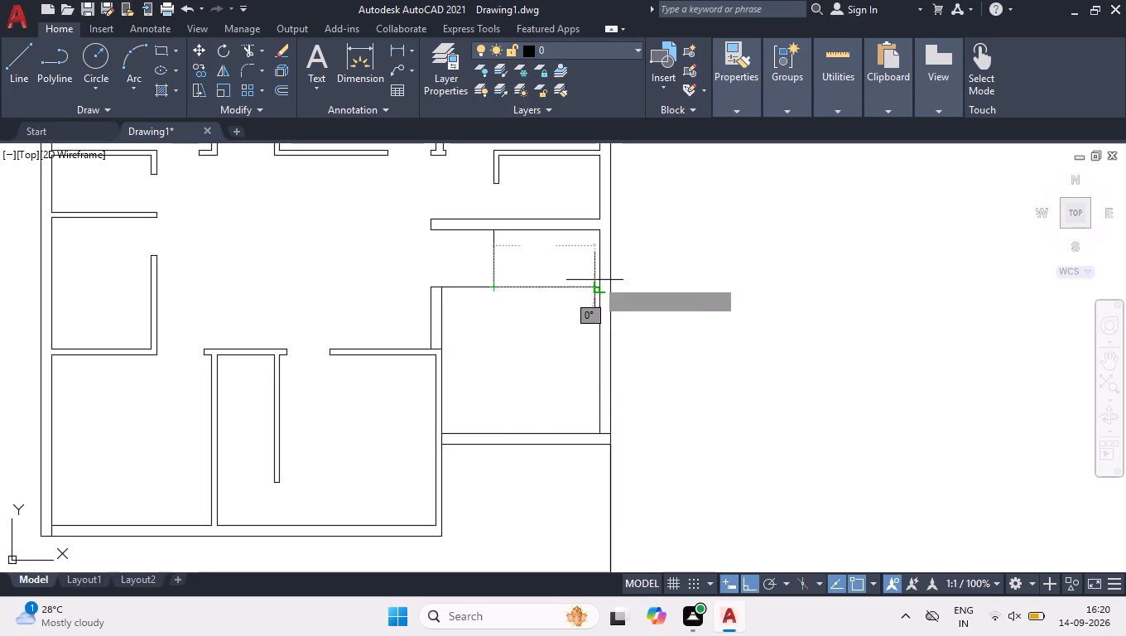
left_click(596, 288)
key("space")
Offset the right wall's inner face and the lower 9" wall's upper face 3'3" into the right-hand room.
type("off")
key("Return")
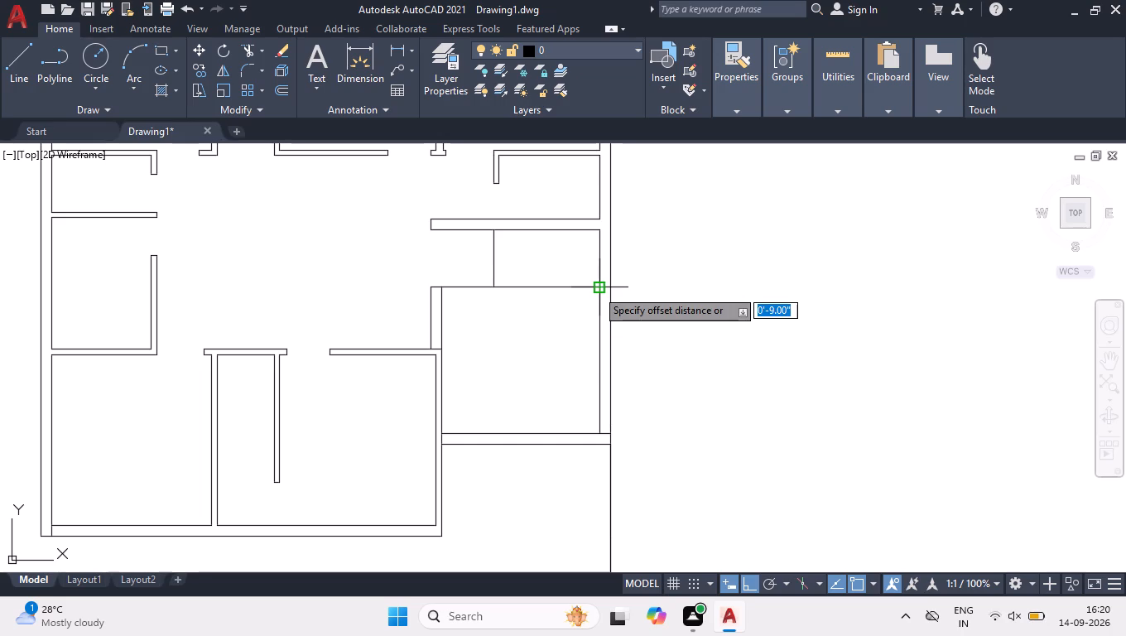
type("3'3")
key("Return")
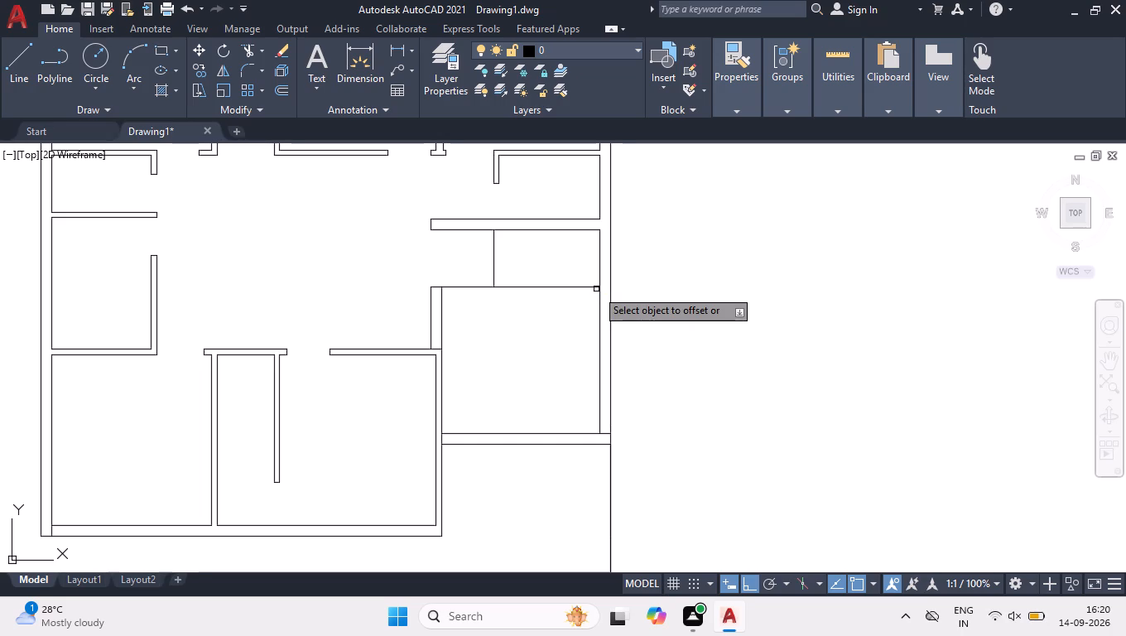
left_click(601, 306)
left_click(563, 316)
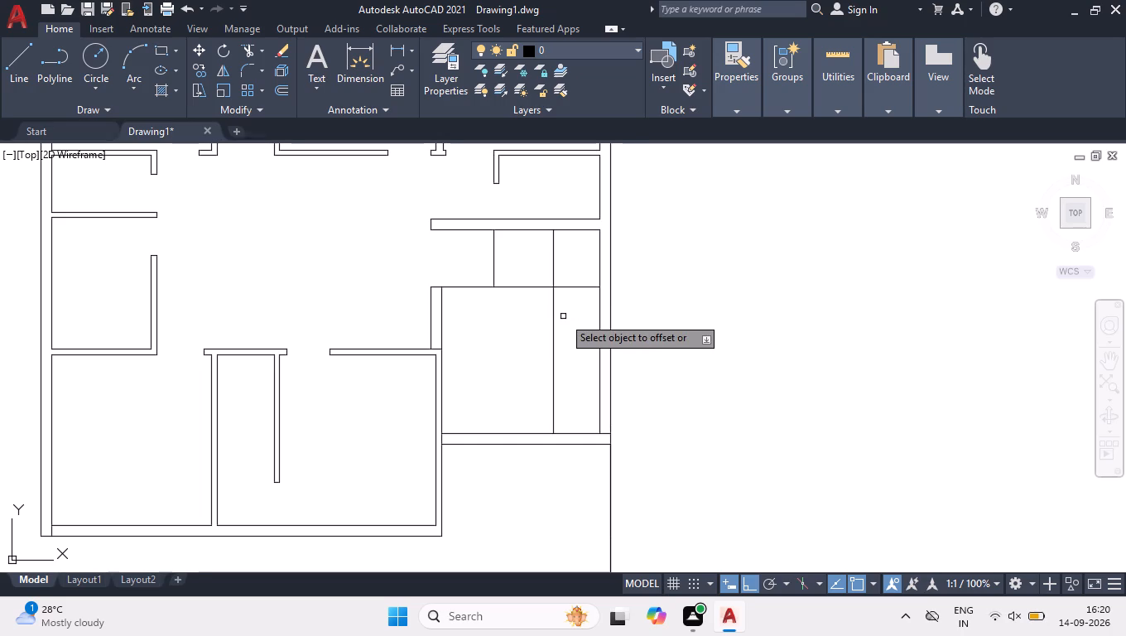
left_click(509, 432)
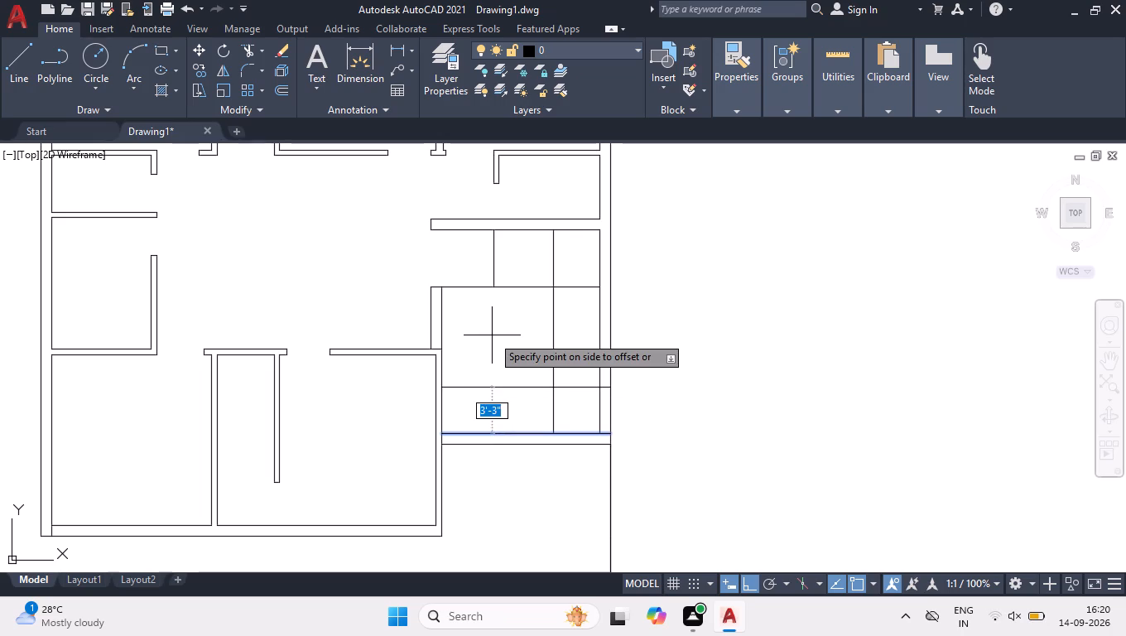
left_click(492, 335)
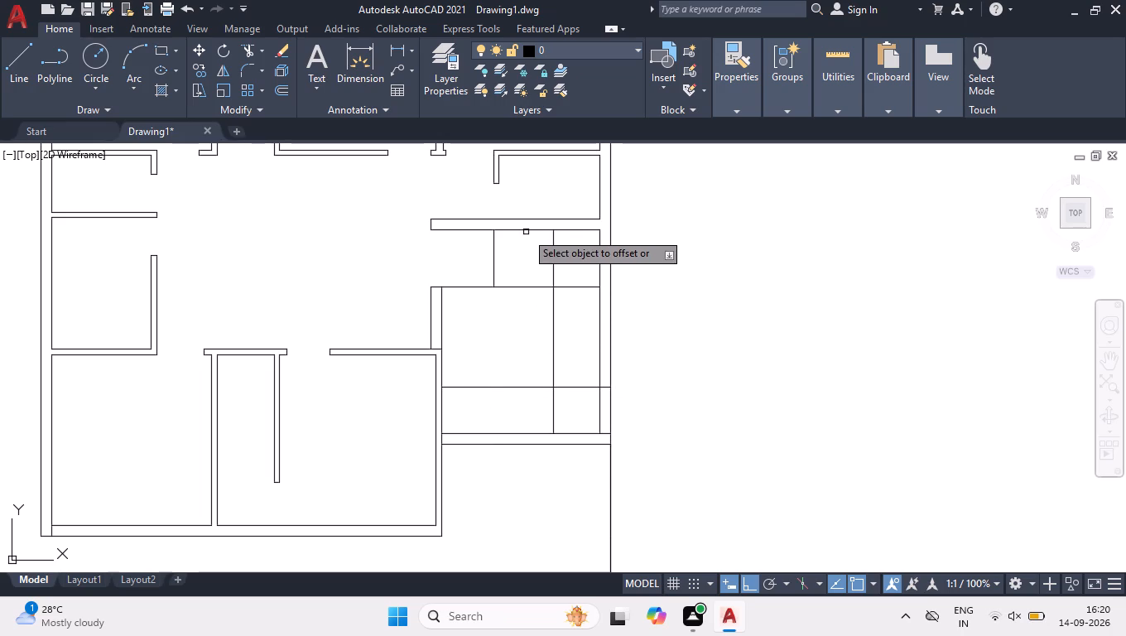
Trim the lower horizontal line outside the 3'3" right-hand strip and the upper horizontal line beyond the short vertical line.
left_click(526, 229)
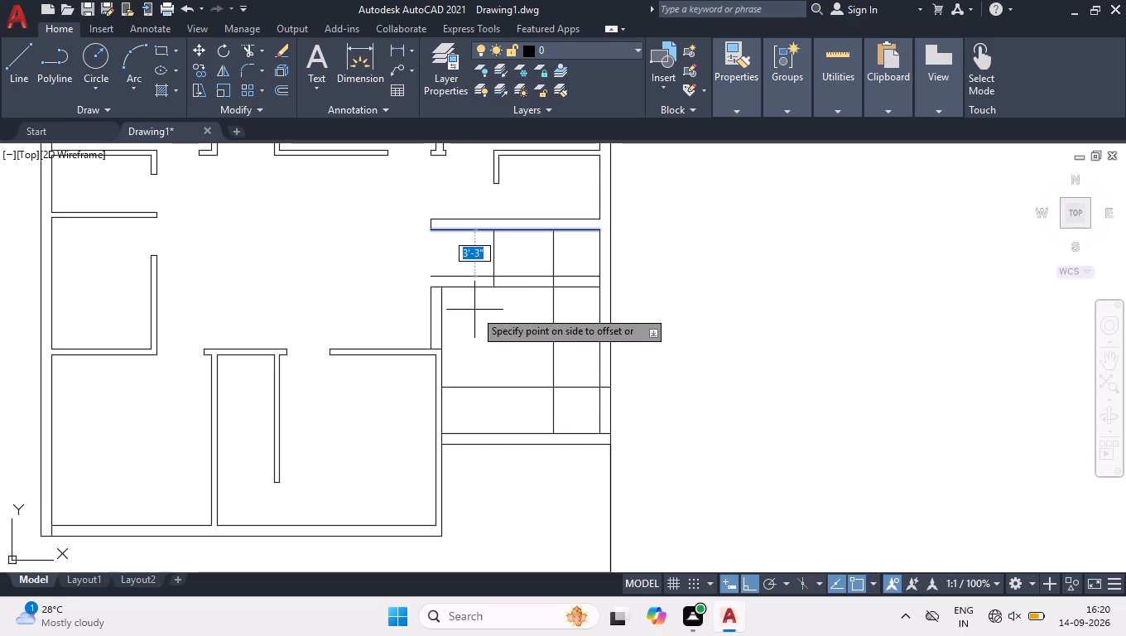
key("space")
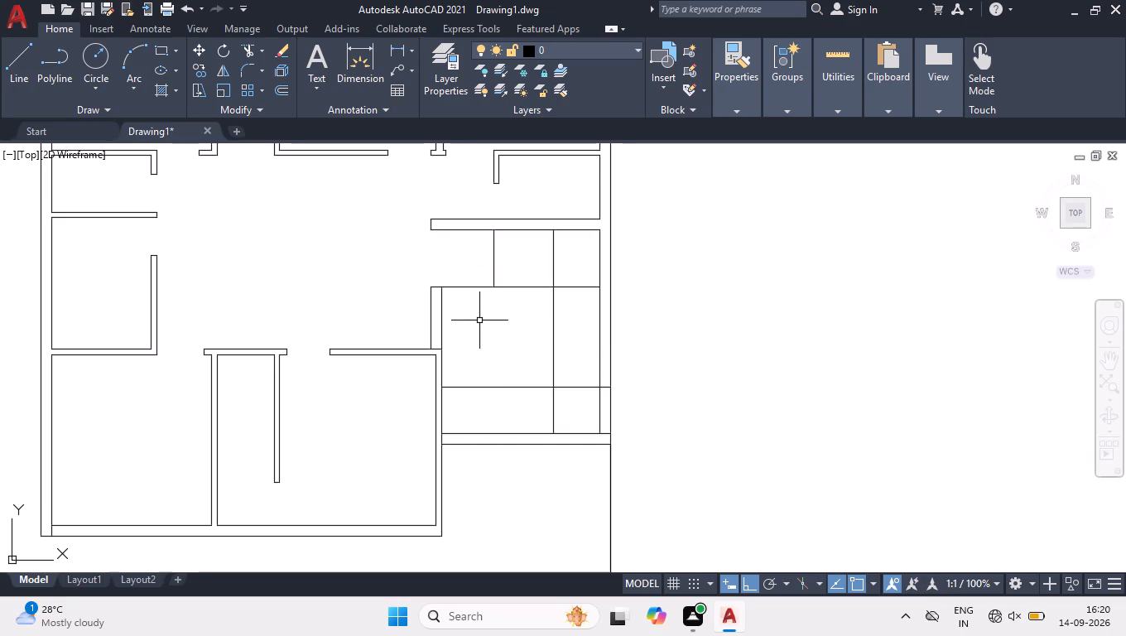
type("tr")
key("space")
left_click_drag(508, 407, 502, 388)
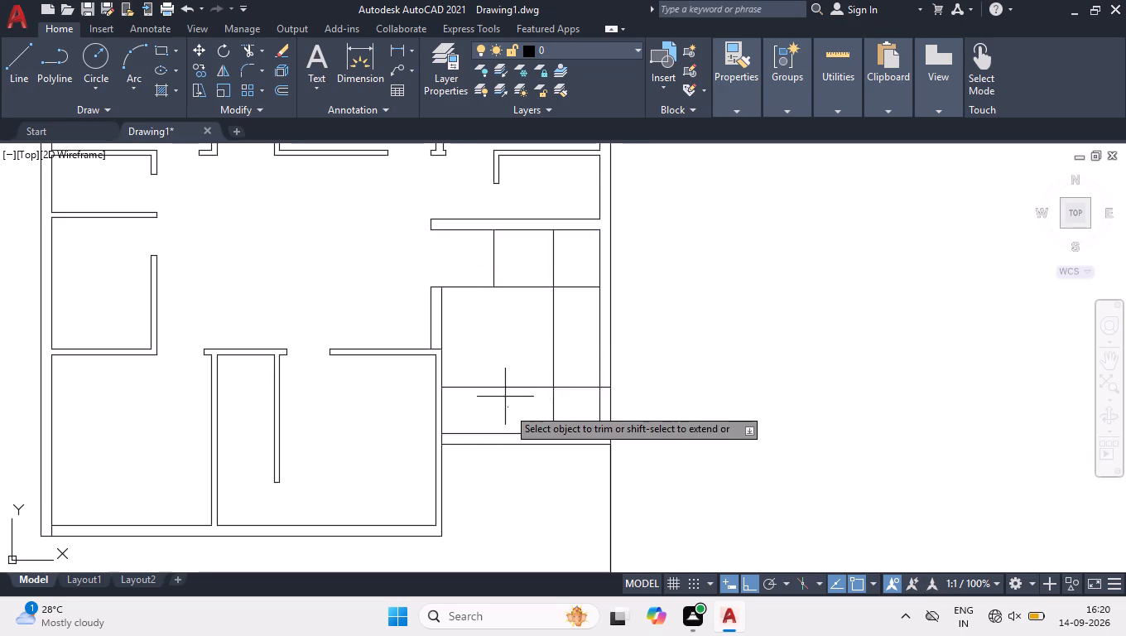
left_click_drag(502, 388, 502, 387)
left_click(606, 388)
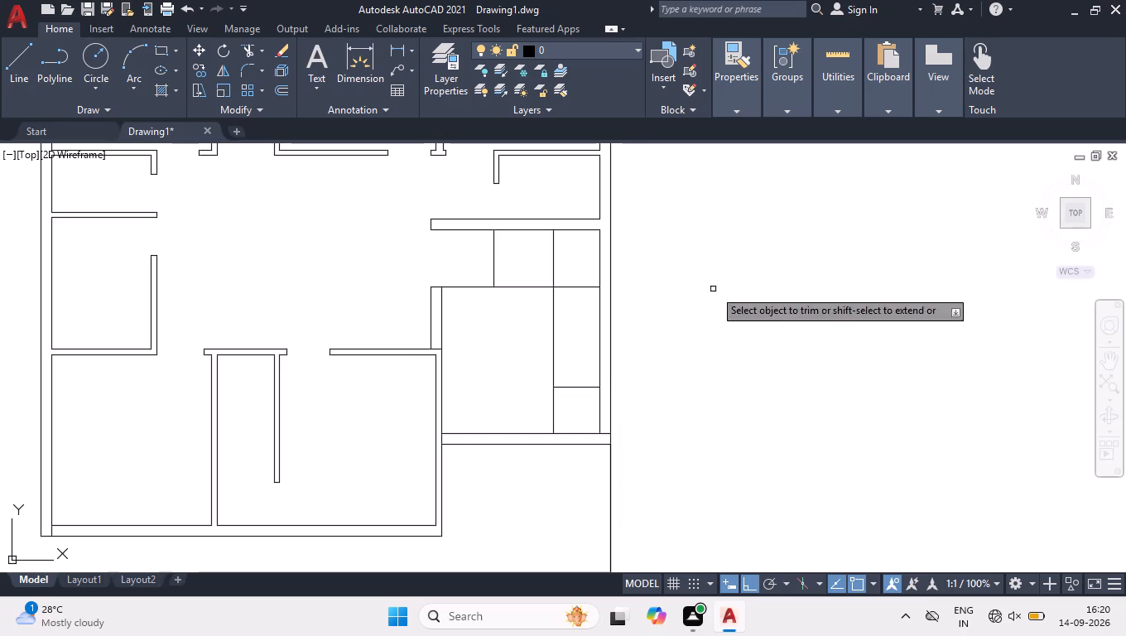
left_click(459, 316)
left_click(469, 253)
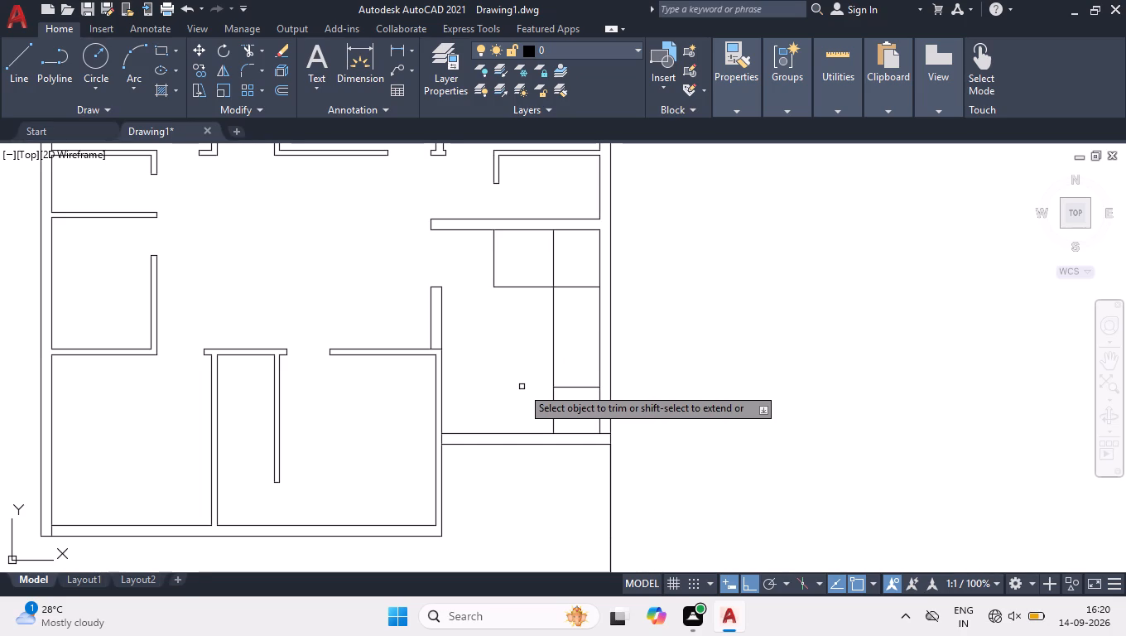
key("space")
Copy the short vertical line as a 6-item array fitted across to the long vertical line below the upper 9" wall.
scroll(526, 257, "up", 3)
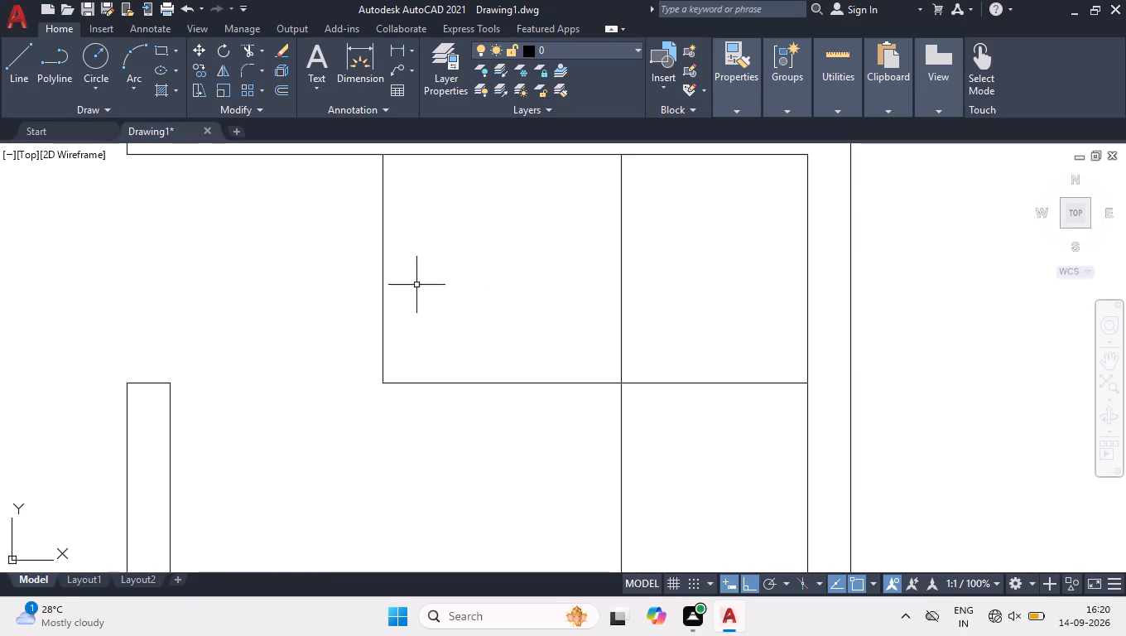
left_click(408, 280)
left_click(311, 299)
type("co")
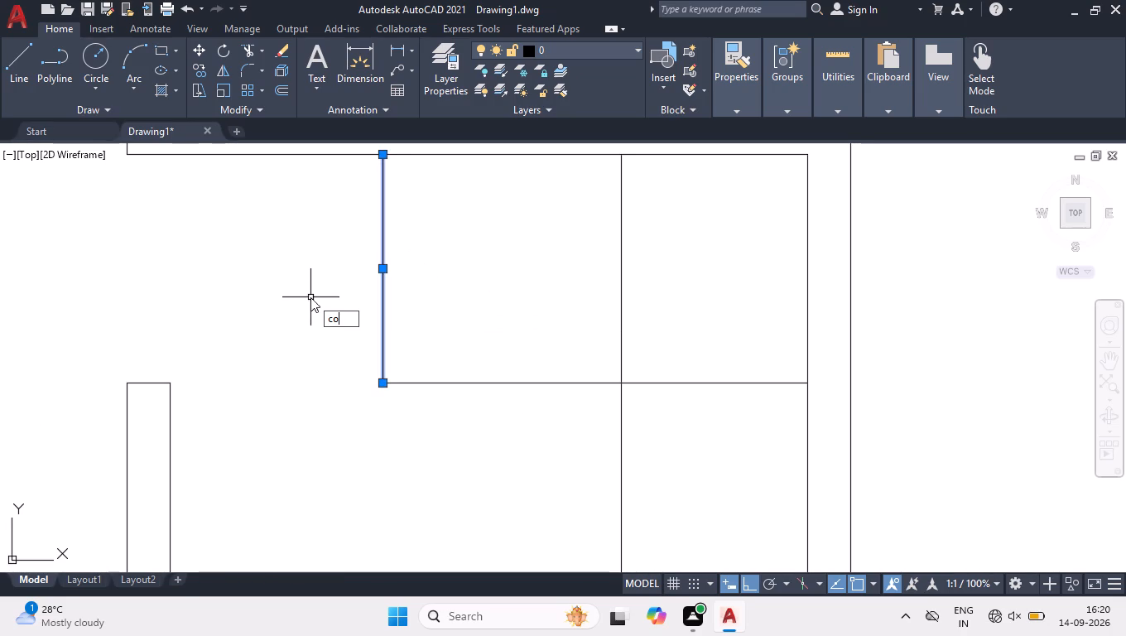
key("Return")
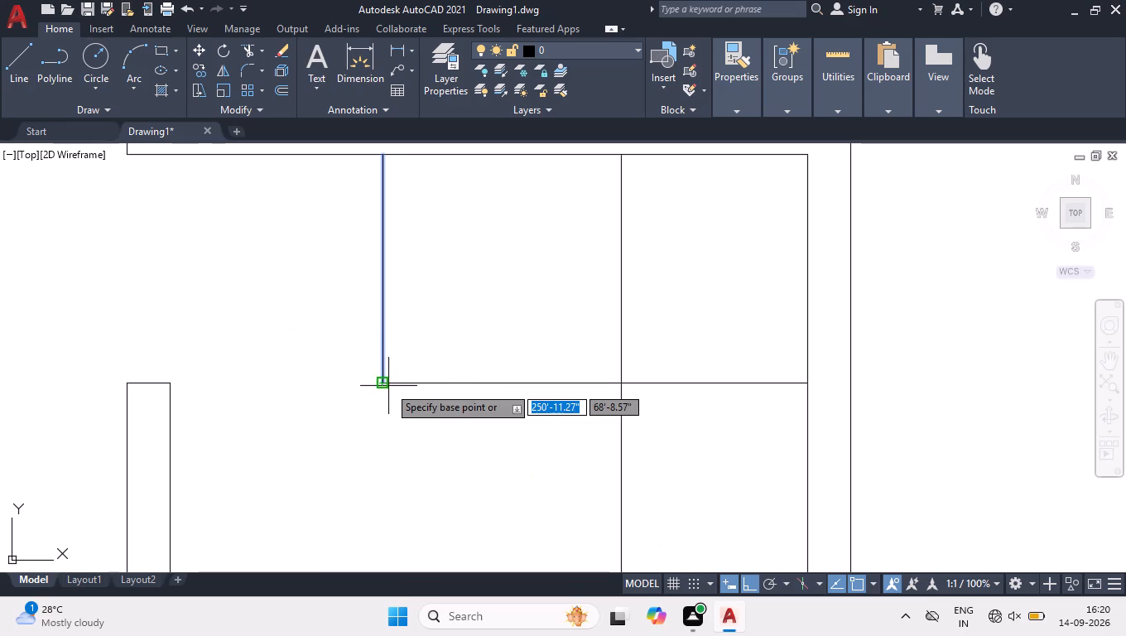
left_click(383, 381)
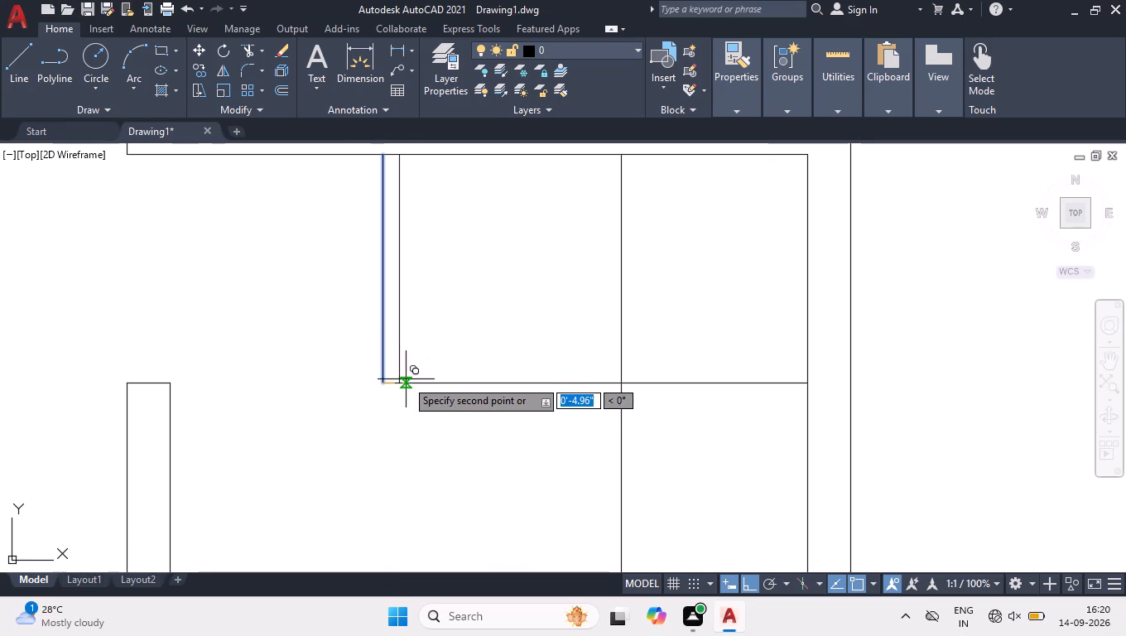
type("ar")
key("Return")
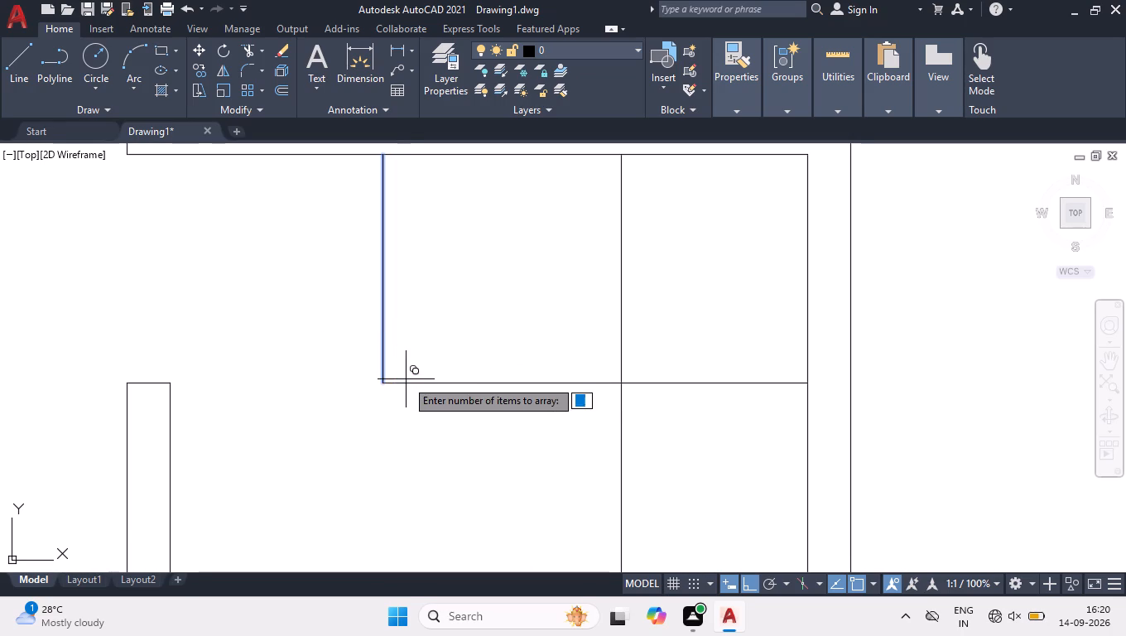
key("6")
key("Return")
key("f")
key("Return")
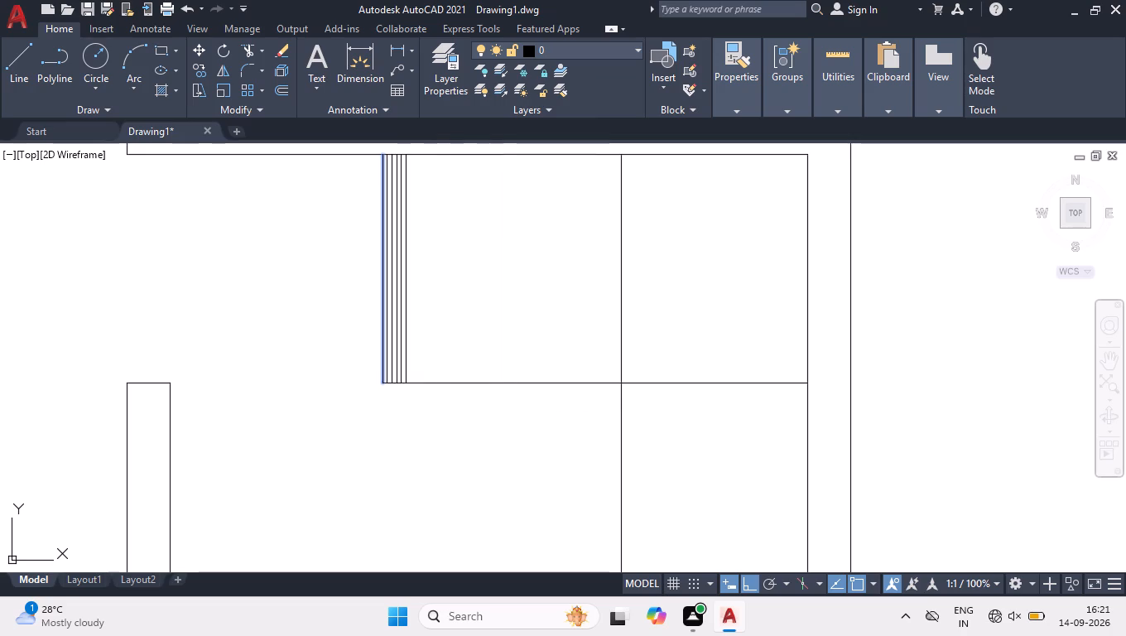
left_click(618, 387)
key("space")
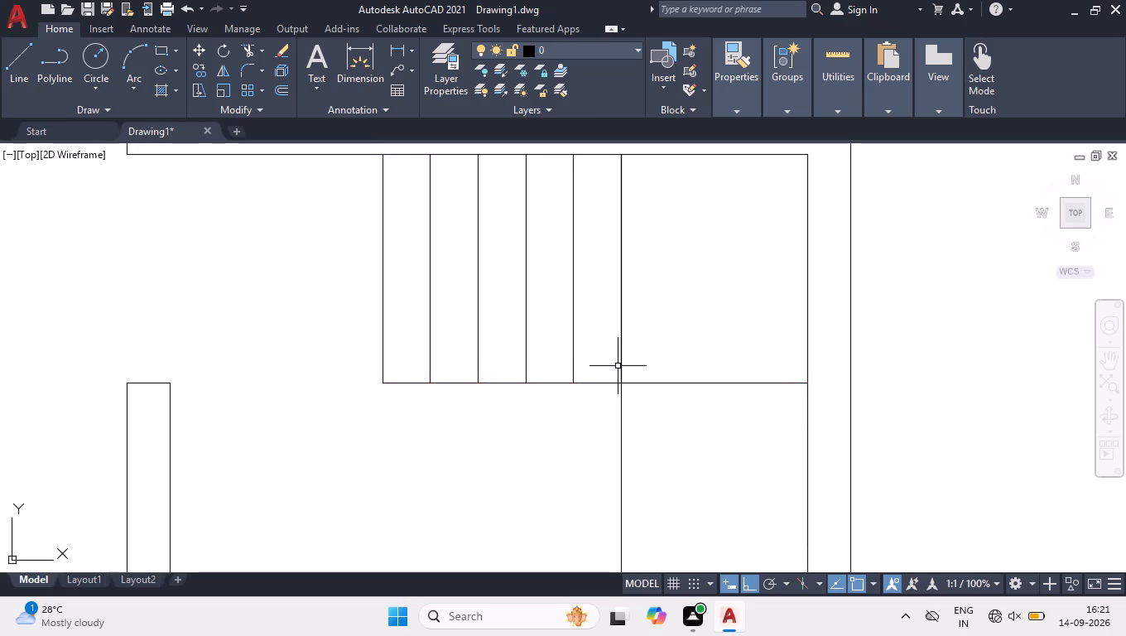
Delete the duplicate array line overlapping the upper part of the long vertical line.
left_click(619, 360)
key("Delete")
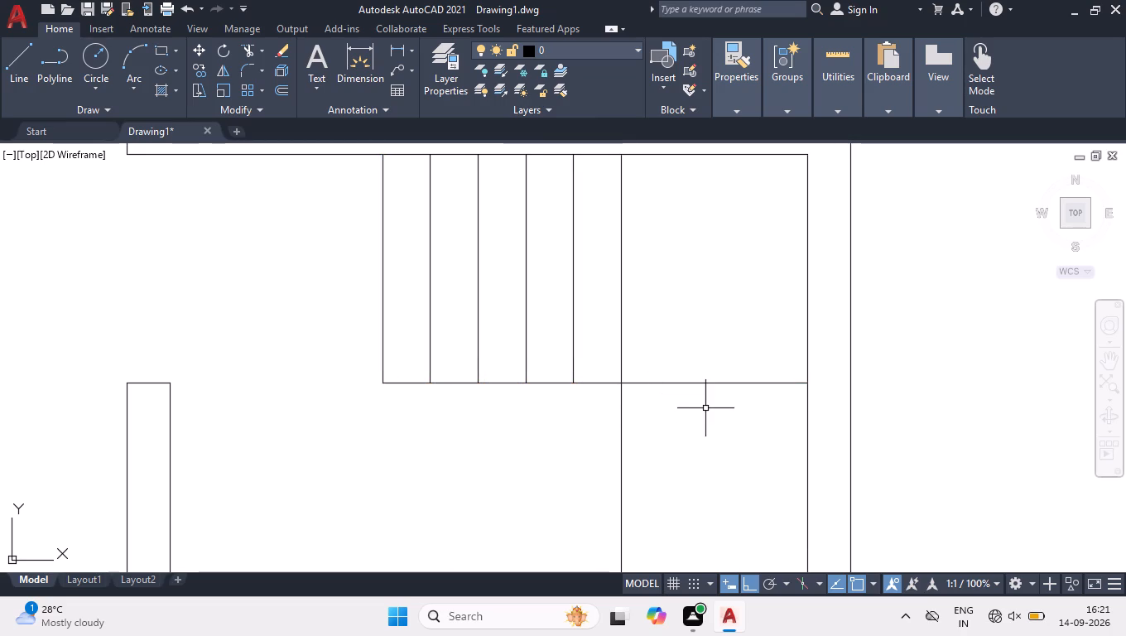
Break the horizontal line under the upper stair flight at its intersection with the long vertical line.
scroll(634, 318, "down", 2)
scroll(704, 513, "up", 1)
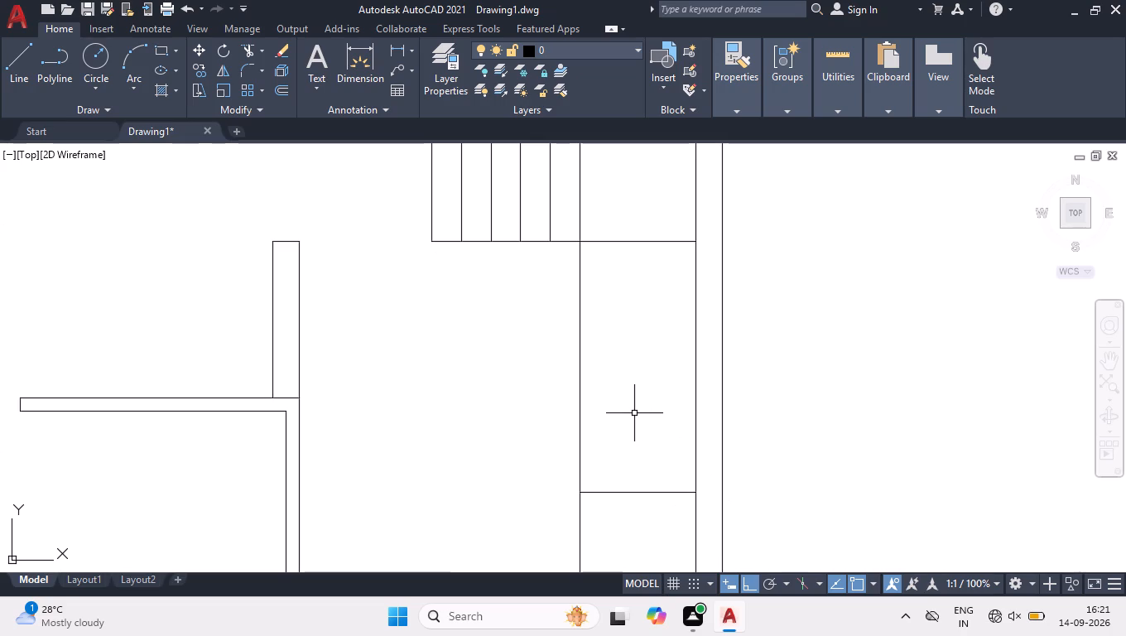
type("br")
key("Down")
key("Return")
left_click(599, 241)
left_click(582, 239)
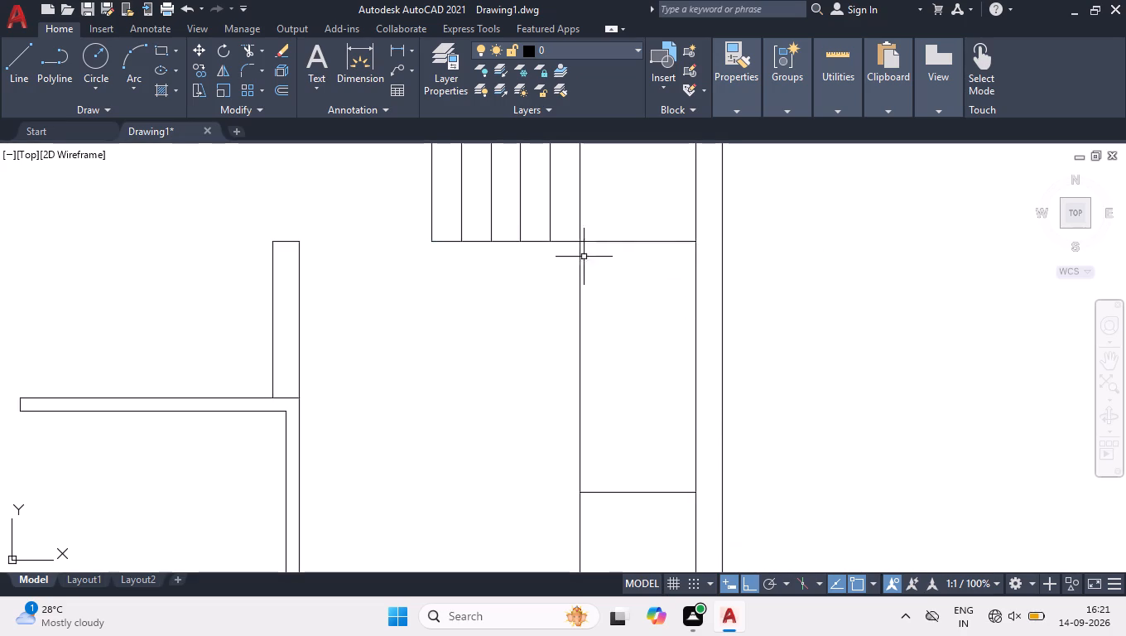
Copy the broken-off right-hand horizontal segment as a 10-item array fitted down to the lower horizontal line.
left_click(625, 231)
left_click(599, 277)
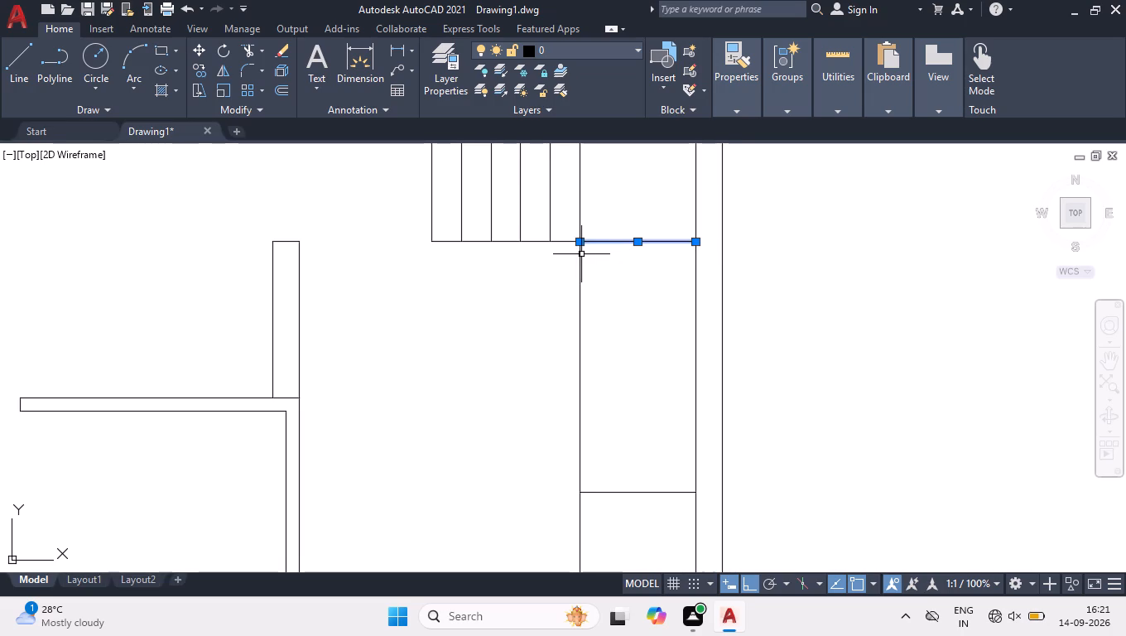
type("co")
key("Return")
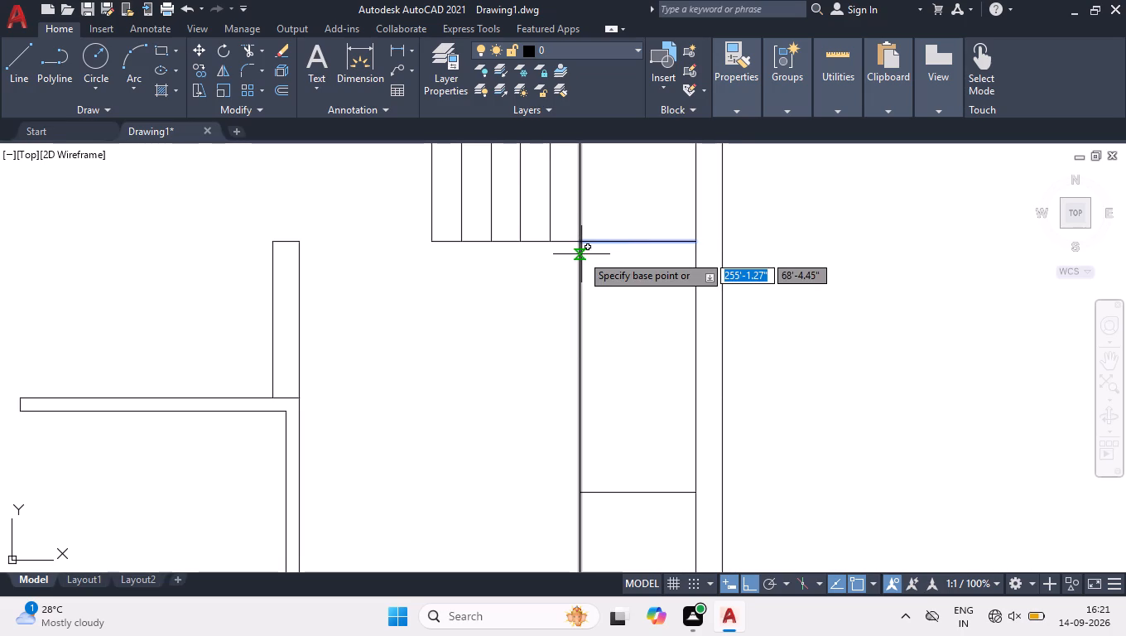
left_click(576, 242)
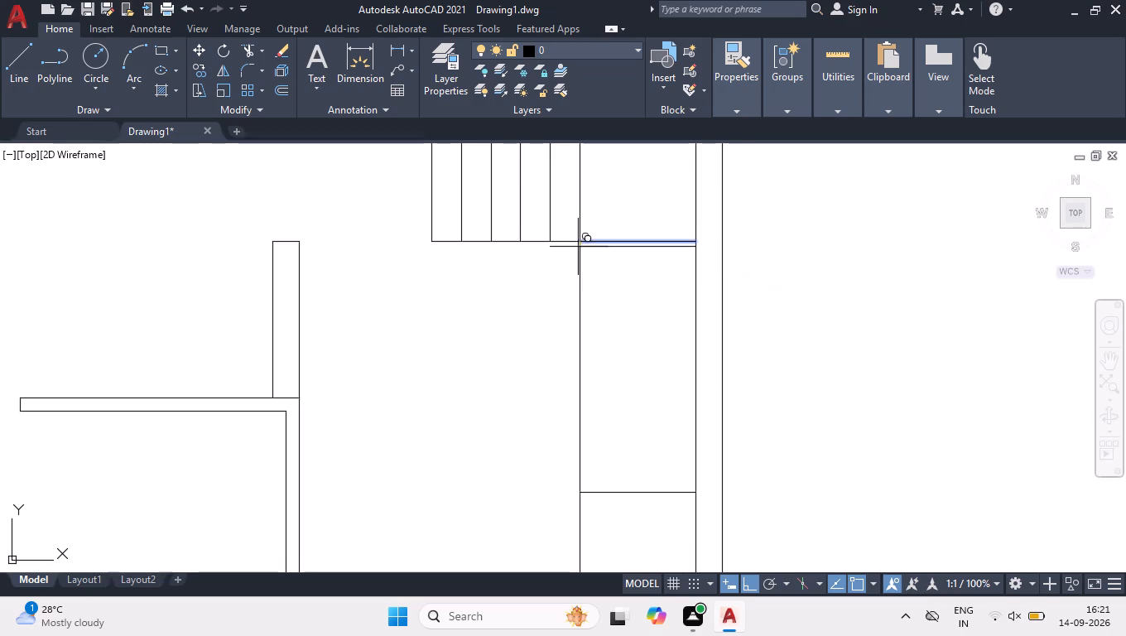
type("ar")
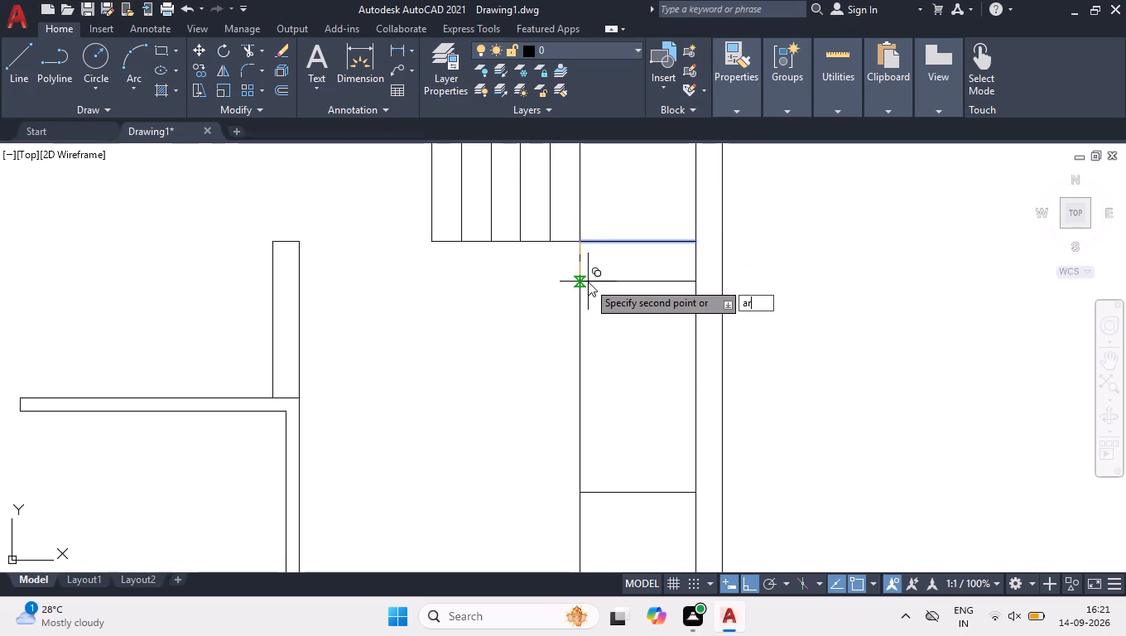
key("Return")
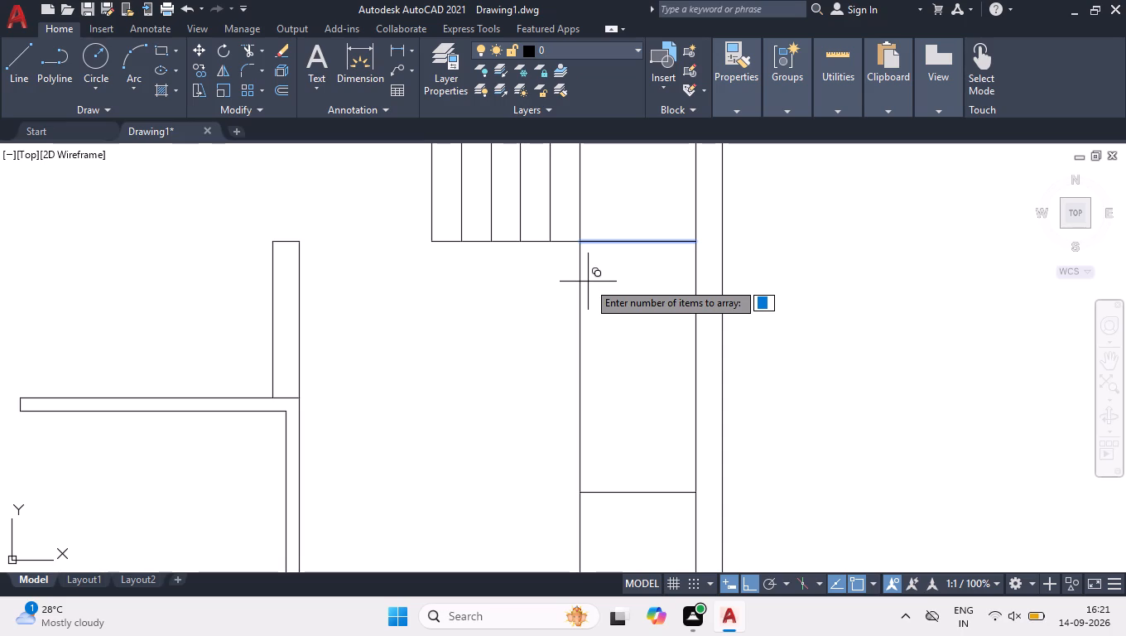
type("10")
key("Return")
key("f")
key("Return")
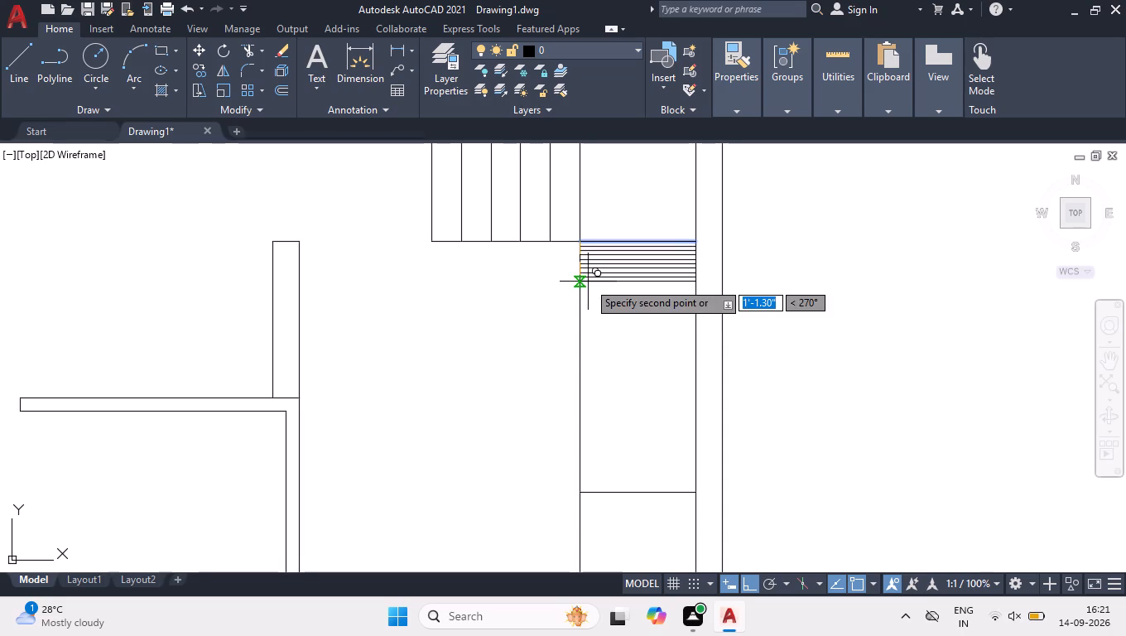
left_click(582, 494)
key("space")
Delete the duplicate line overlapping the lowest tread of the right-hand stair flight.
left_click(591, 492)
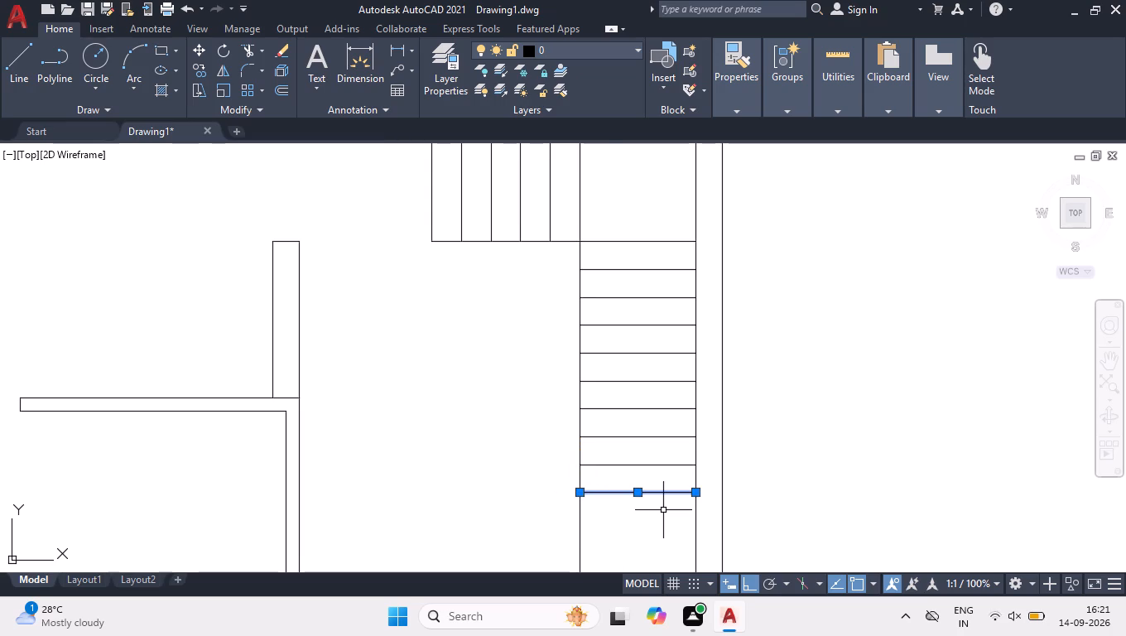
key("Delete")
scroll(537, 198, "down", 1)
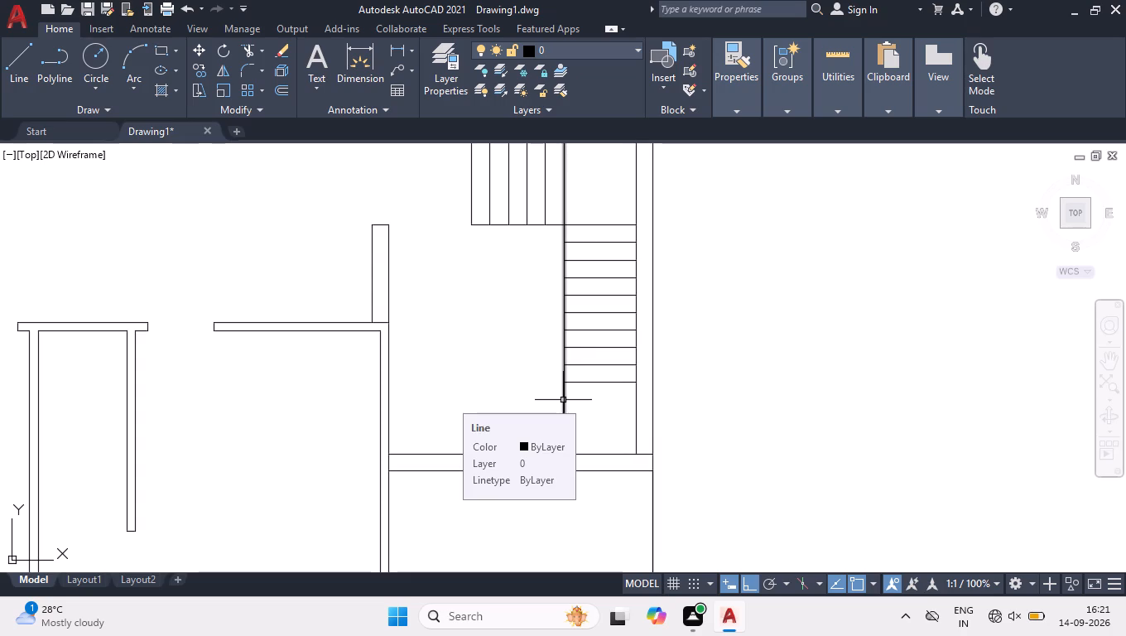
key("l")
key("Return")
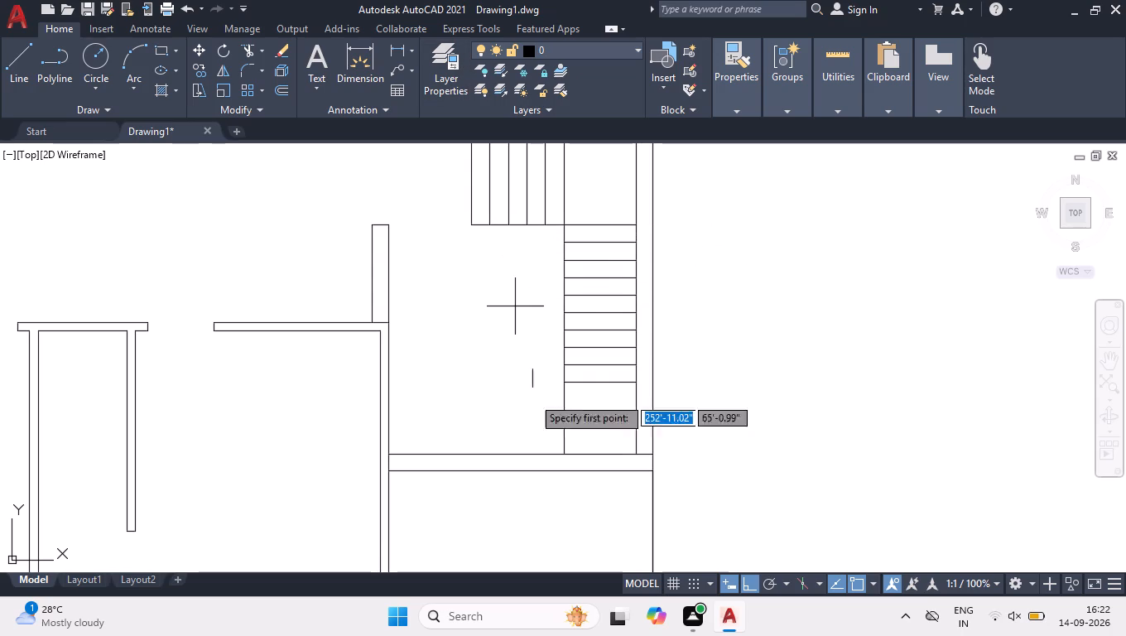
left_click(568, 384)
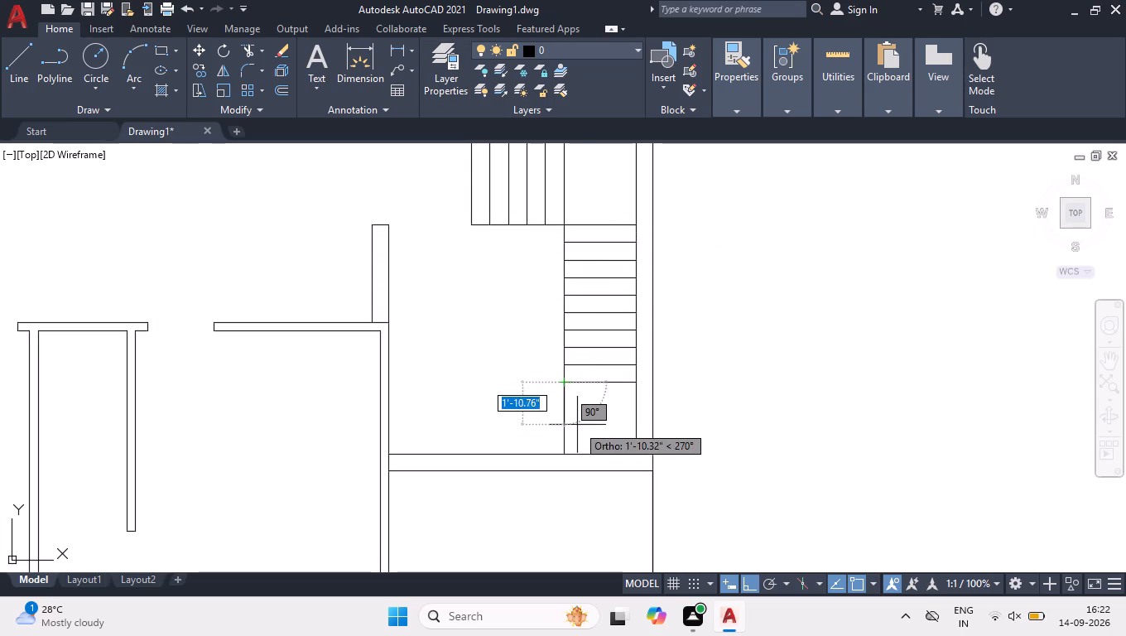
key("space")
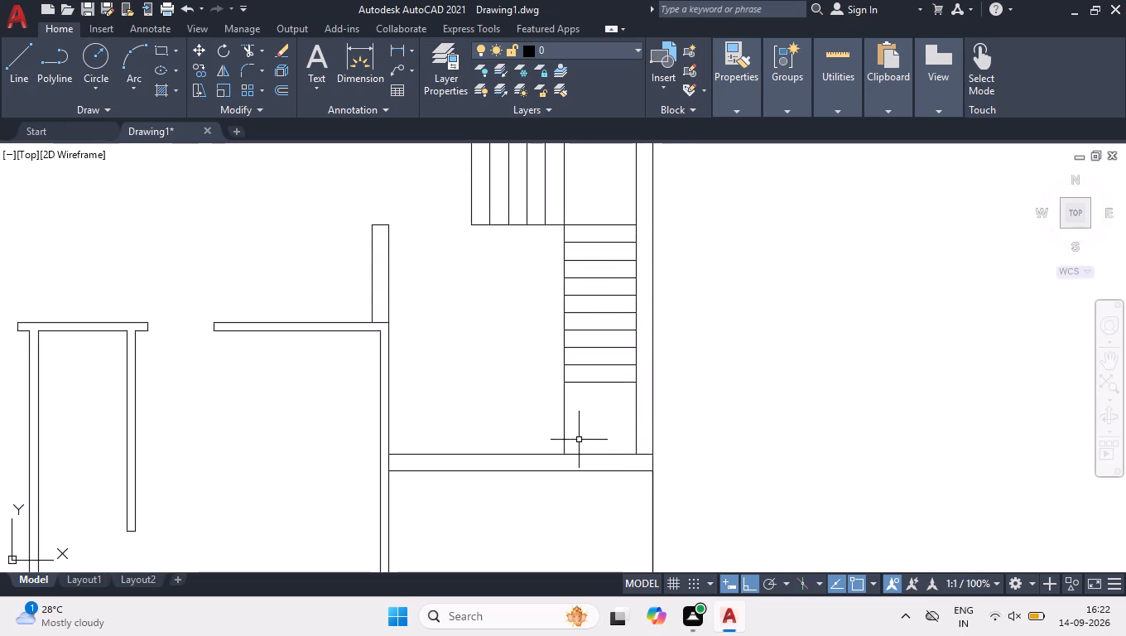
Break the long vertical stair line at its intersection with the lowest tread.
type("br")
key("Down")
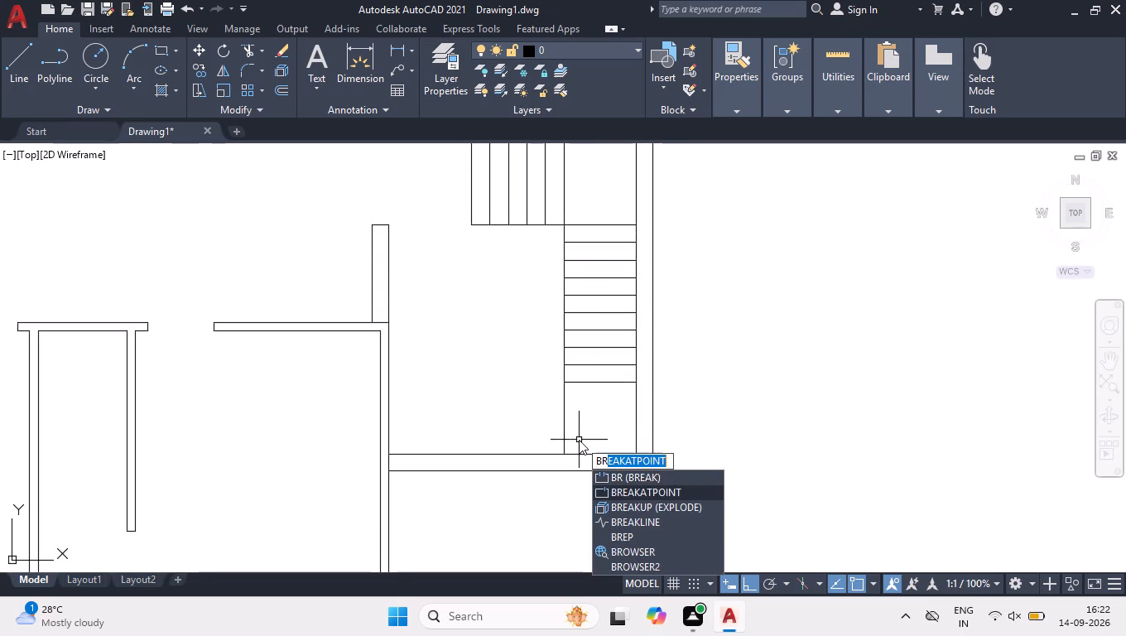
key("Return")
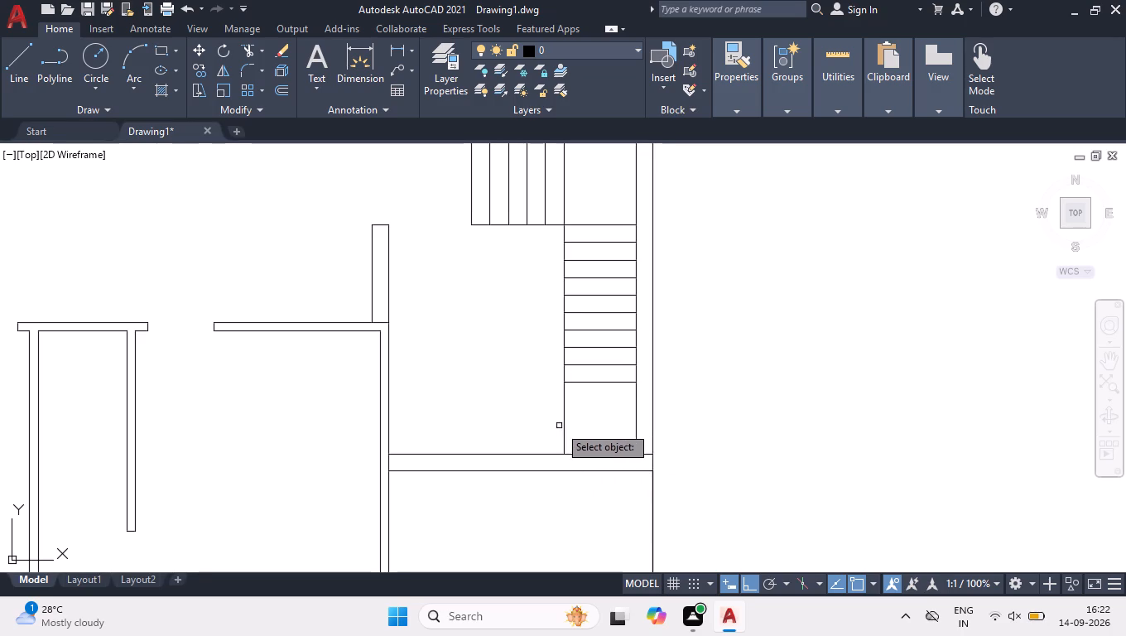
left_click(563, 399)
left_click(566, 383)
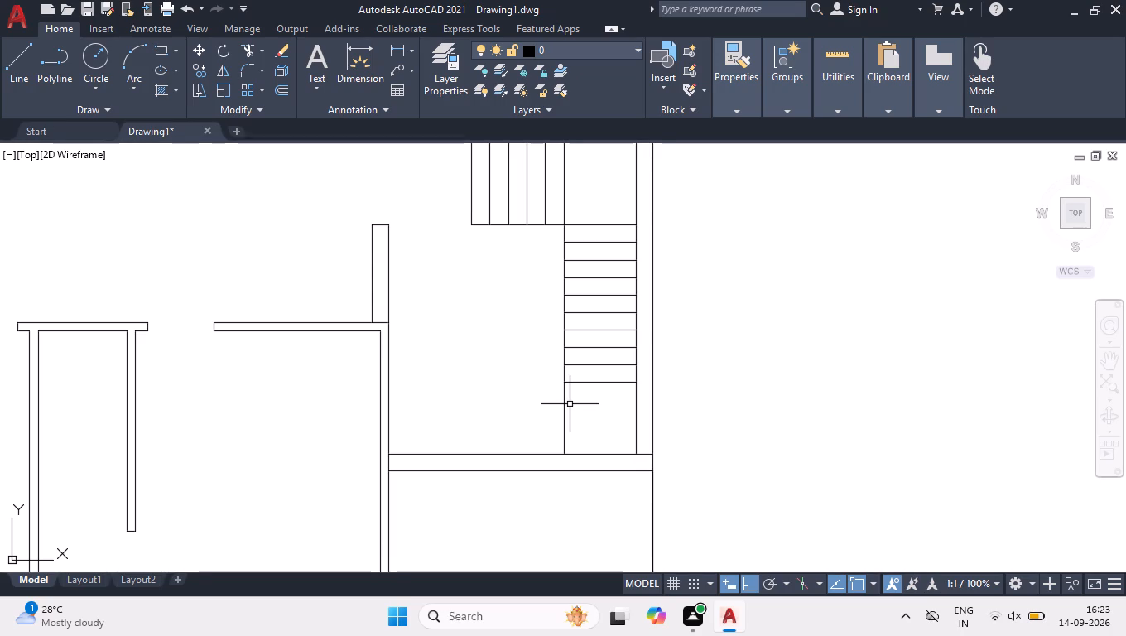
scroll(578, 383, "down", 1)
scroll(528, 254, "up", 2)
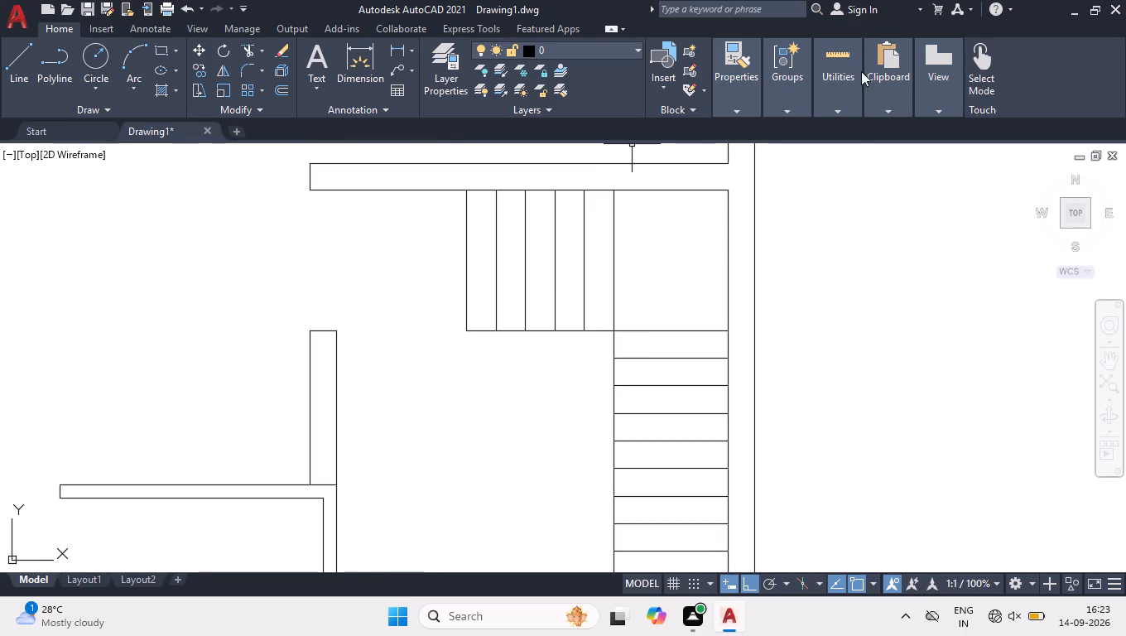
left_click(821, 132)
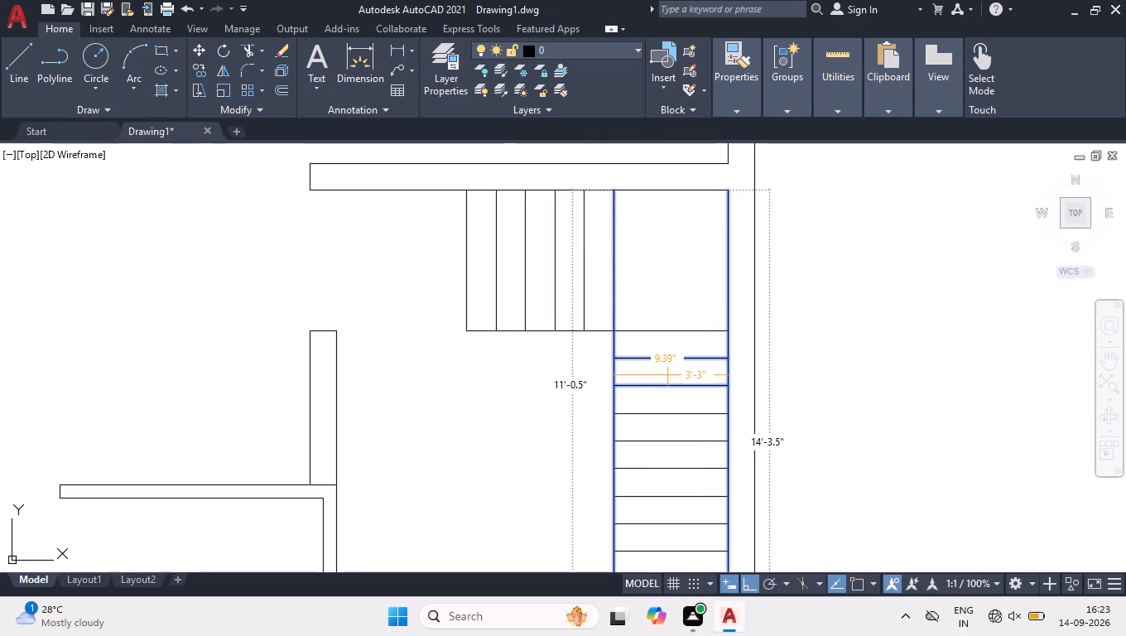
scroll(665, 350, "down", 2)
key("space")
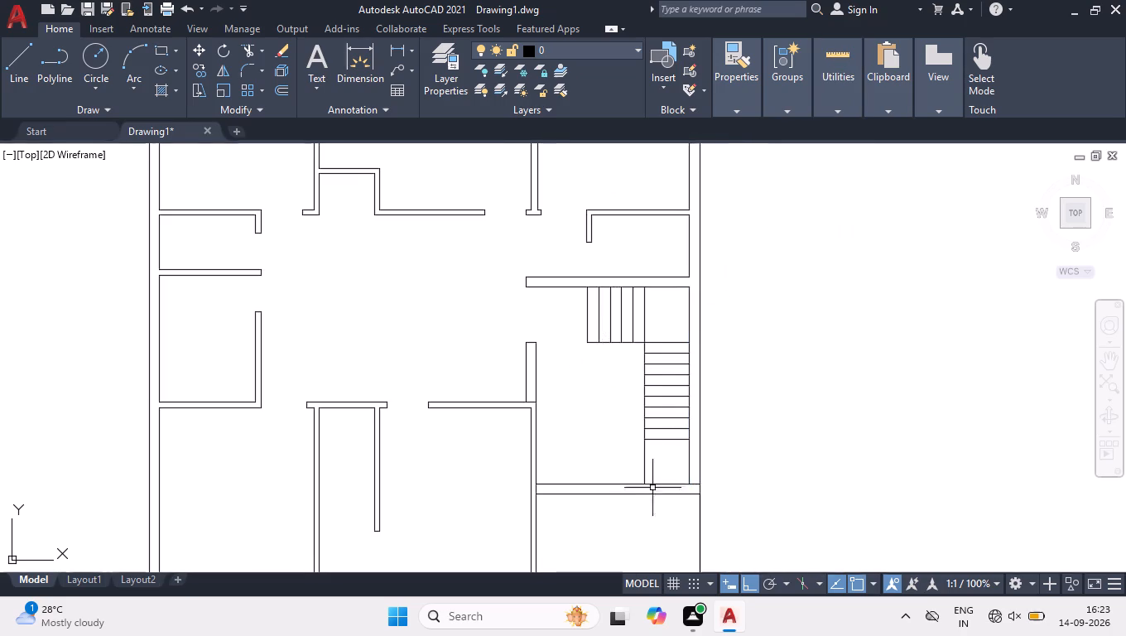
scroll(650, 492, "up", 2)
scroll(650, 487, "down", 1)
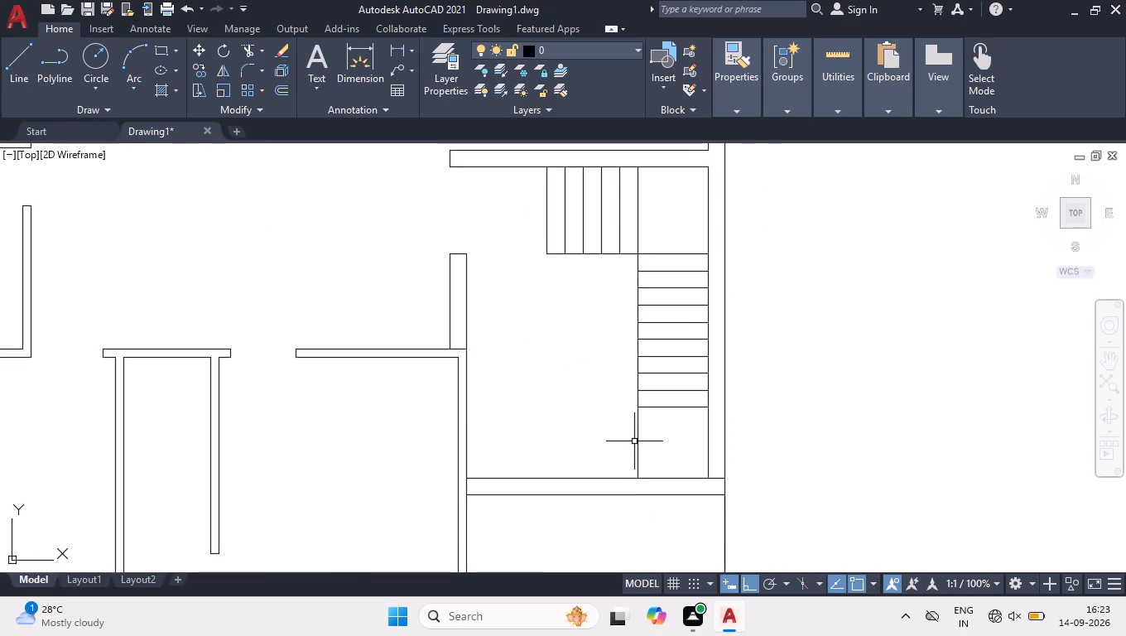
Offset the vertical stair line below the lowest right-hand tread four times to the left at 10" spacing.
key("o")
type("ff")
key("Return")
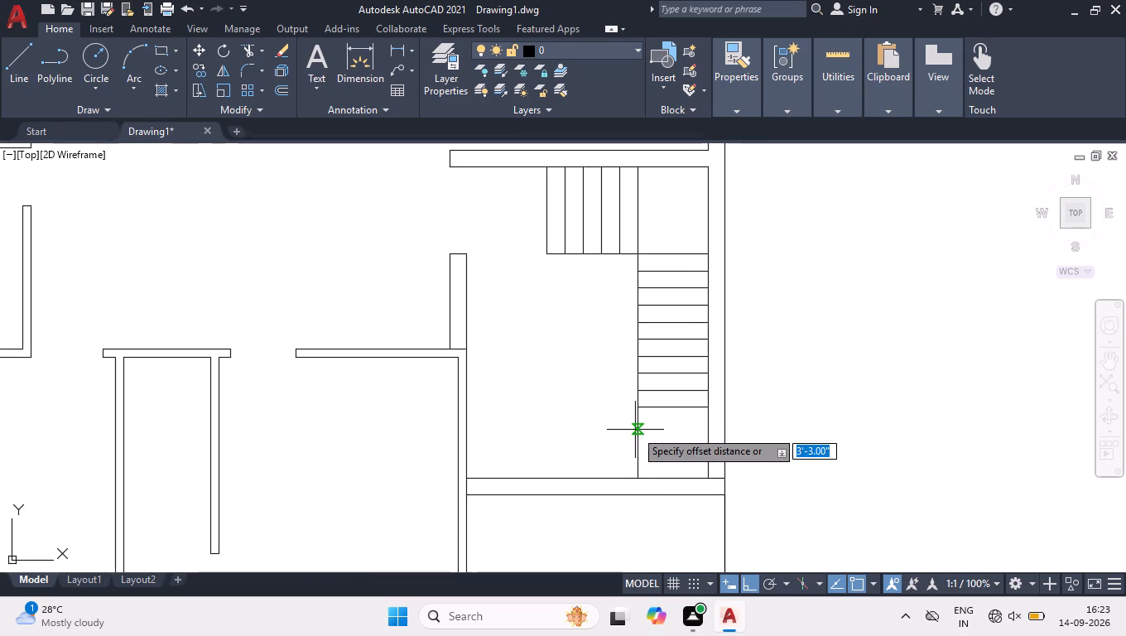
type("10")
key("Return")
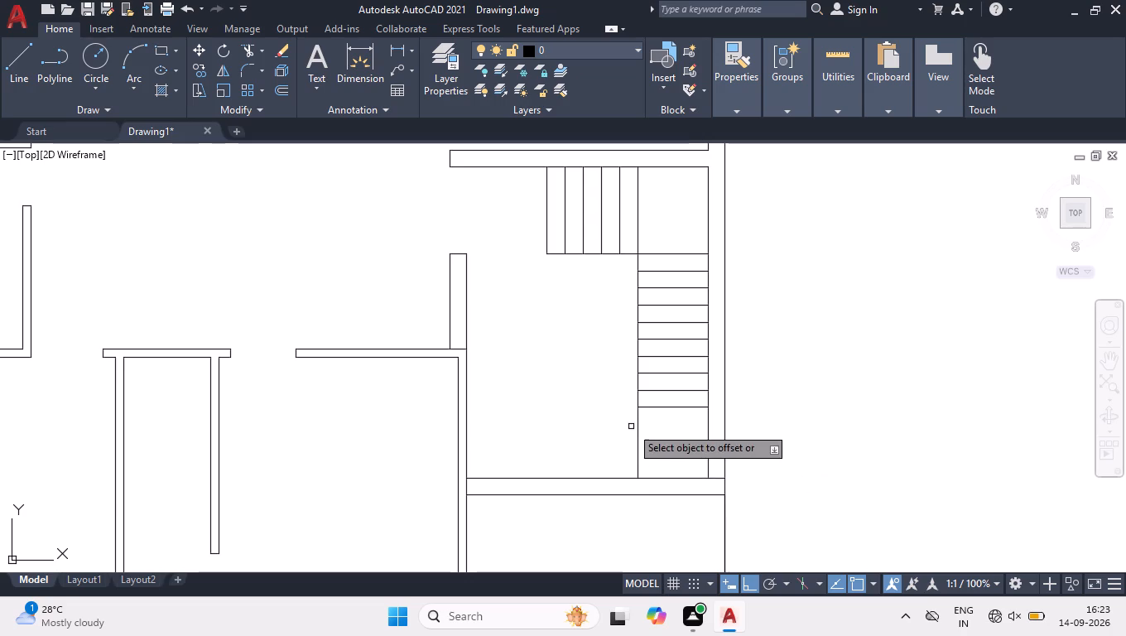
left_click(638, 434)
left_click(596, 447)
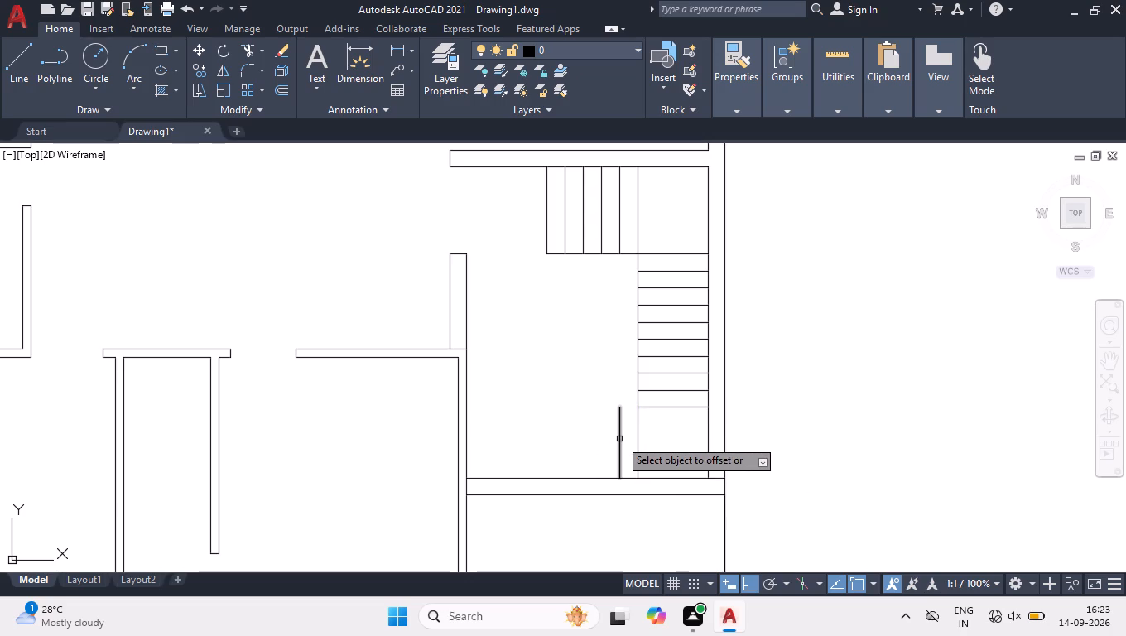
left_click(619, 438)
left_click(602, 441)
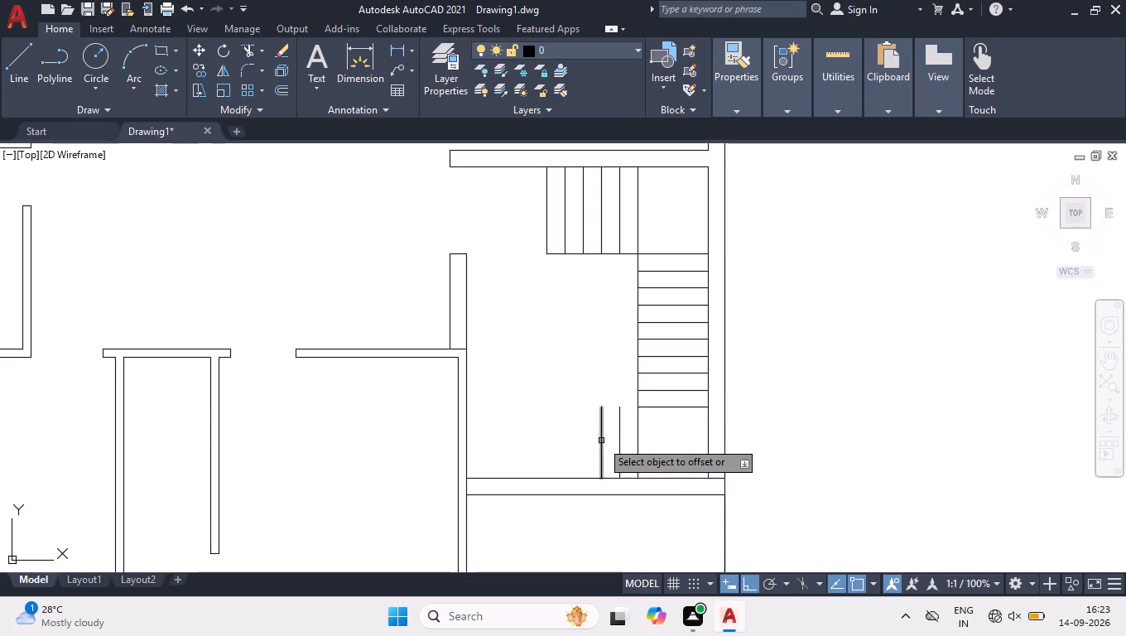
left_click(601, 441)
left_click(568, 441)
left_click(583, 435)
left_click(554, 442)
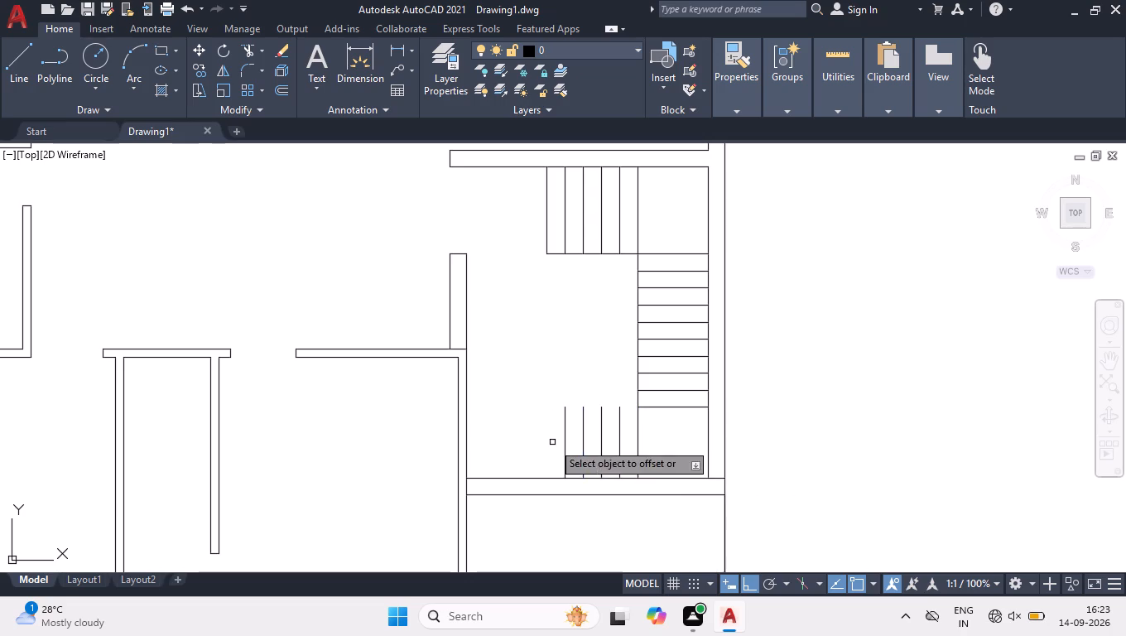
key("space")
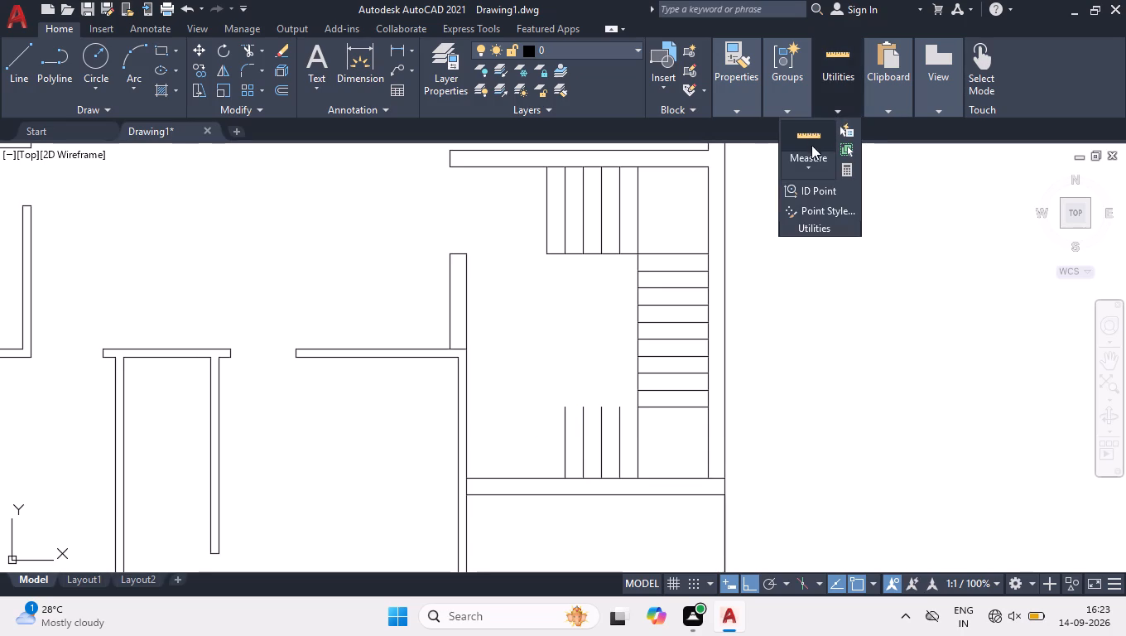
Measure the clear distance between the leftmost offset tread line and the partition wall to its left.
left_click(811, 134)
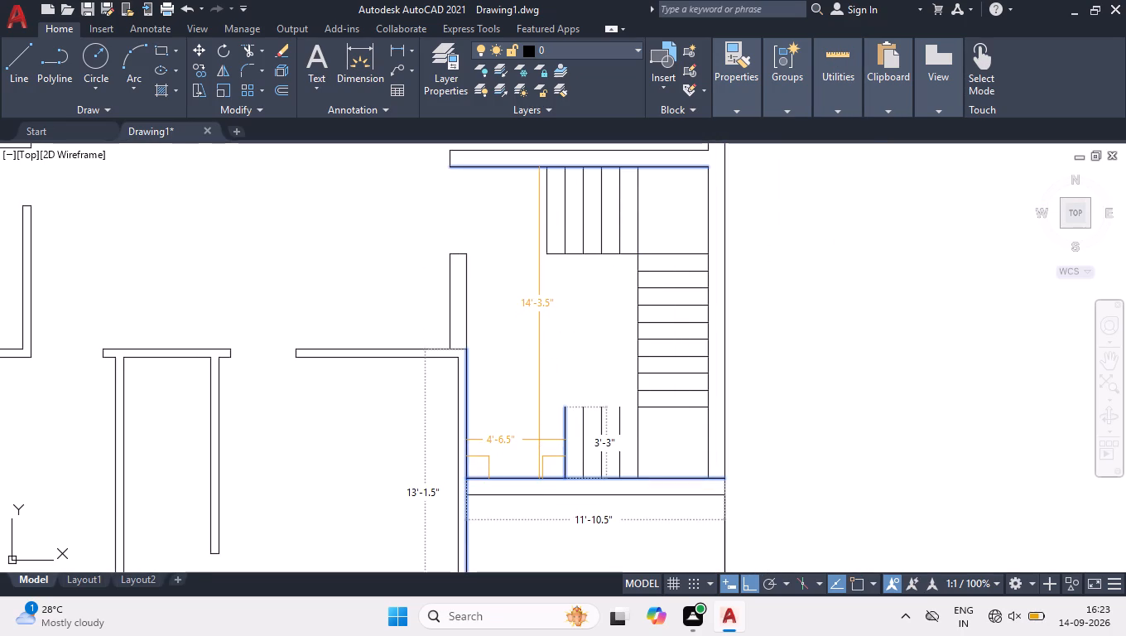
key("space")
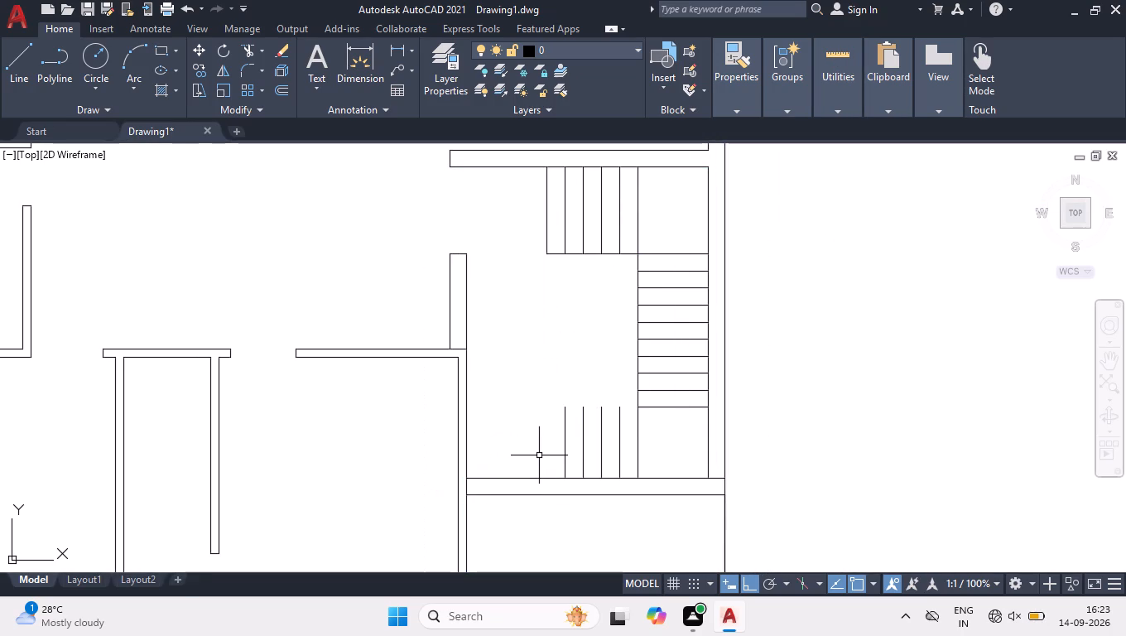
Draw a short vertical line across the wall below the stairs, at its left end by the partition.
type("l\\")
key("Return")
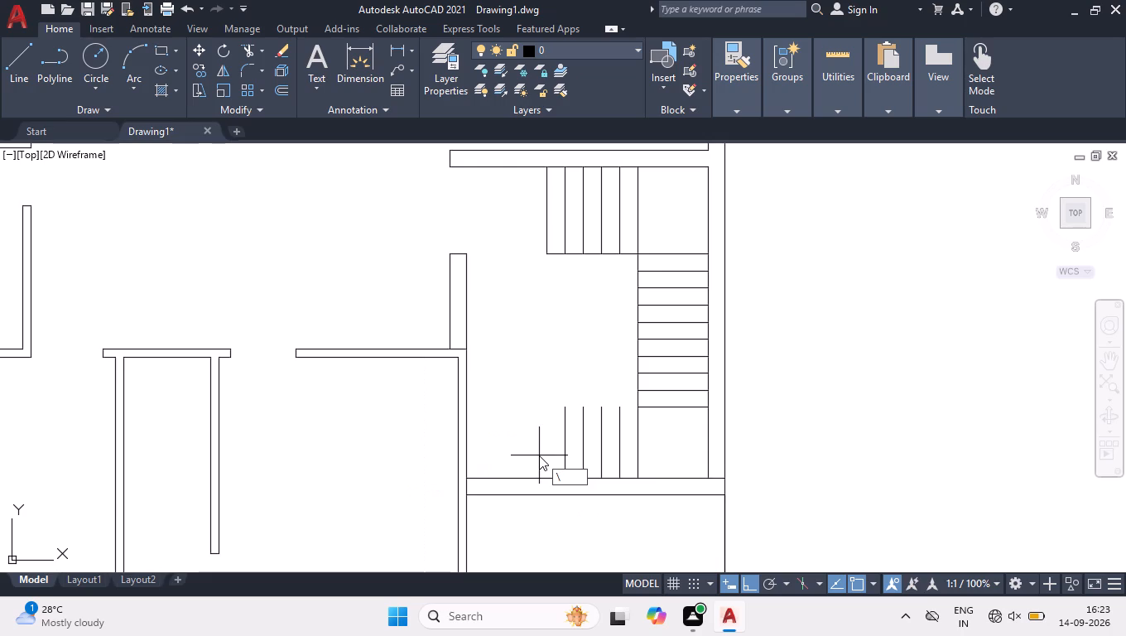
key("BackSpace")
key("l")
key("Return")
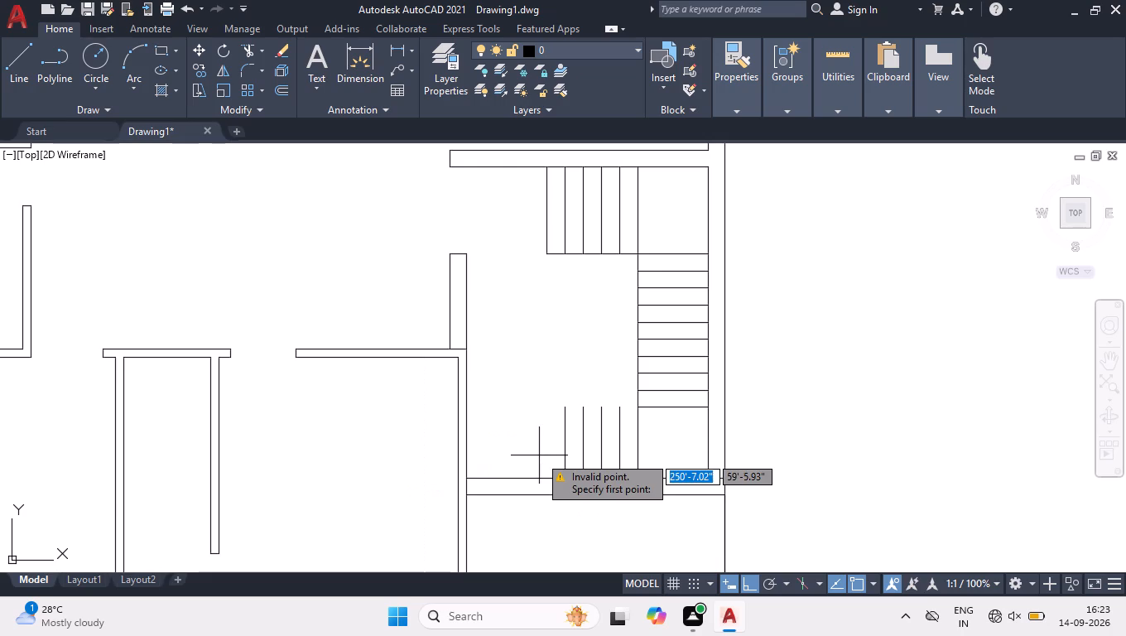
scroll(515, 478, "up", 2)
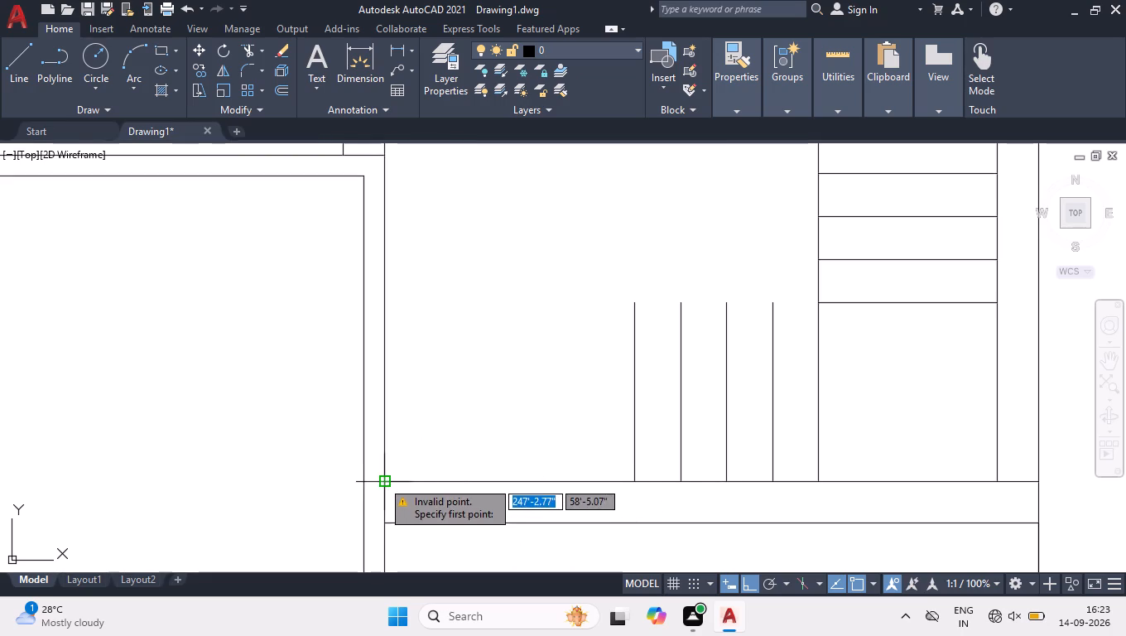
left_click(382, 481)
left_click(382, 526)
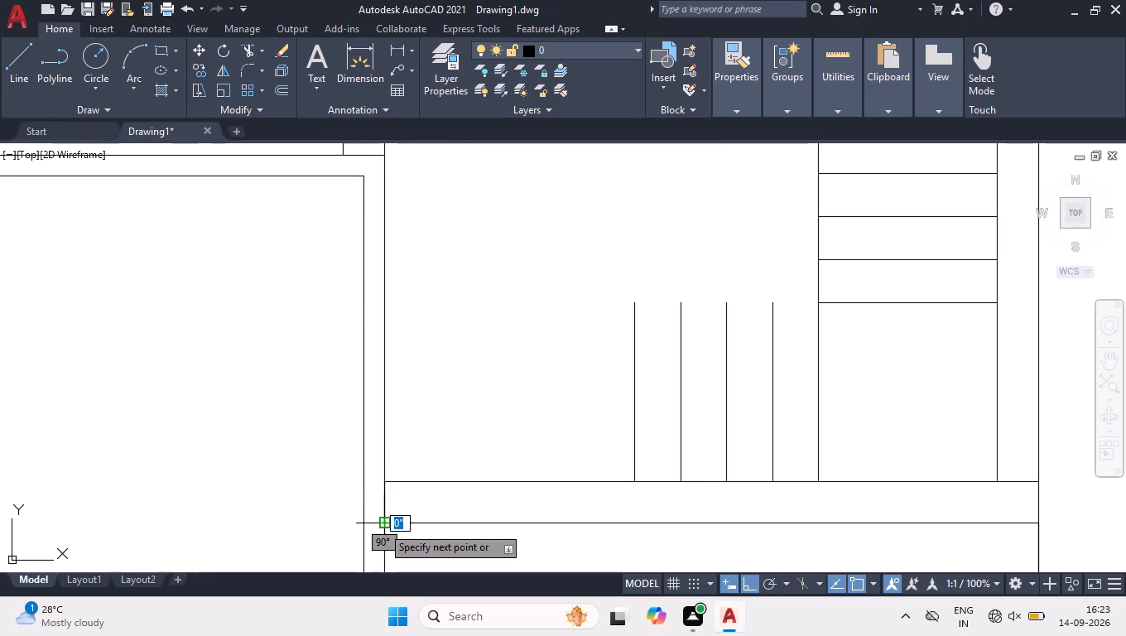
key("space")
Move the short line across the wall below the stairs 4' to the right.
left_click(374, 469)
left_click(411, 549)
scroll(403, 523, "up", 1)
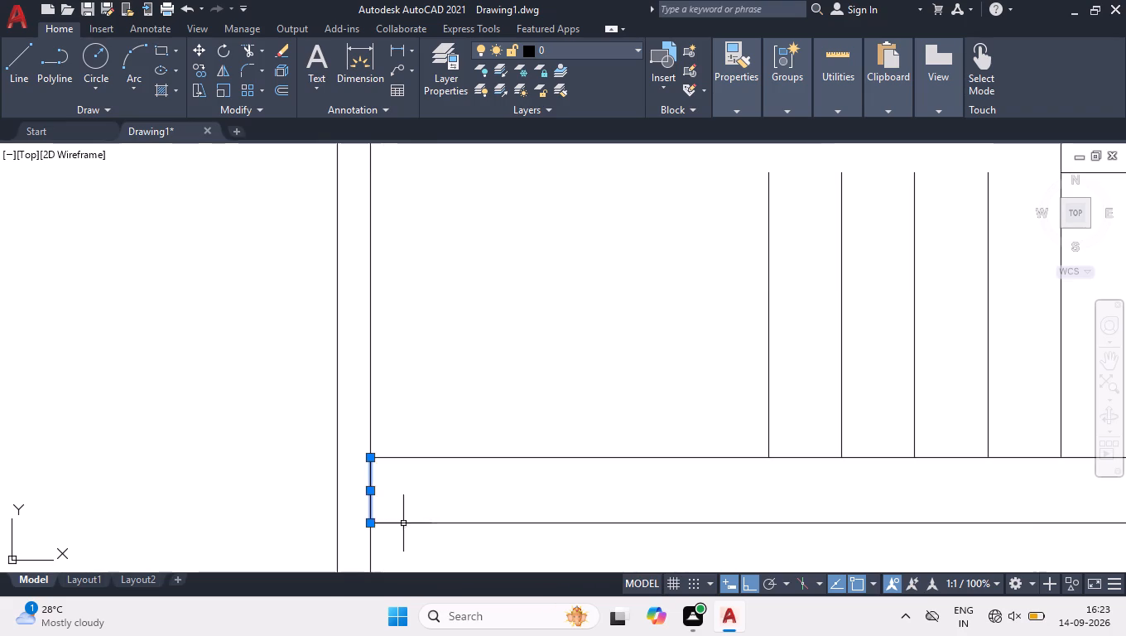
left_click(372, 492)
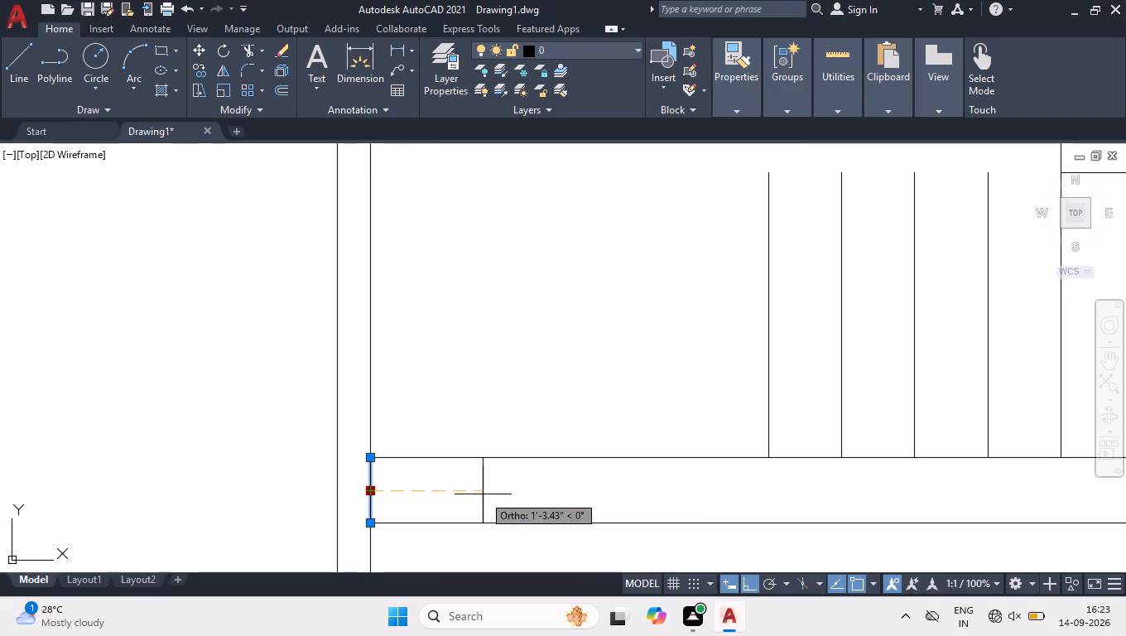
type("4'")
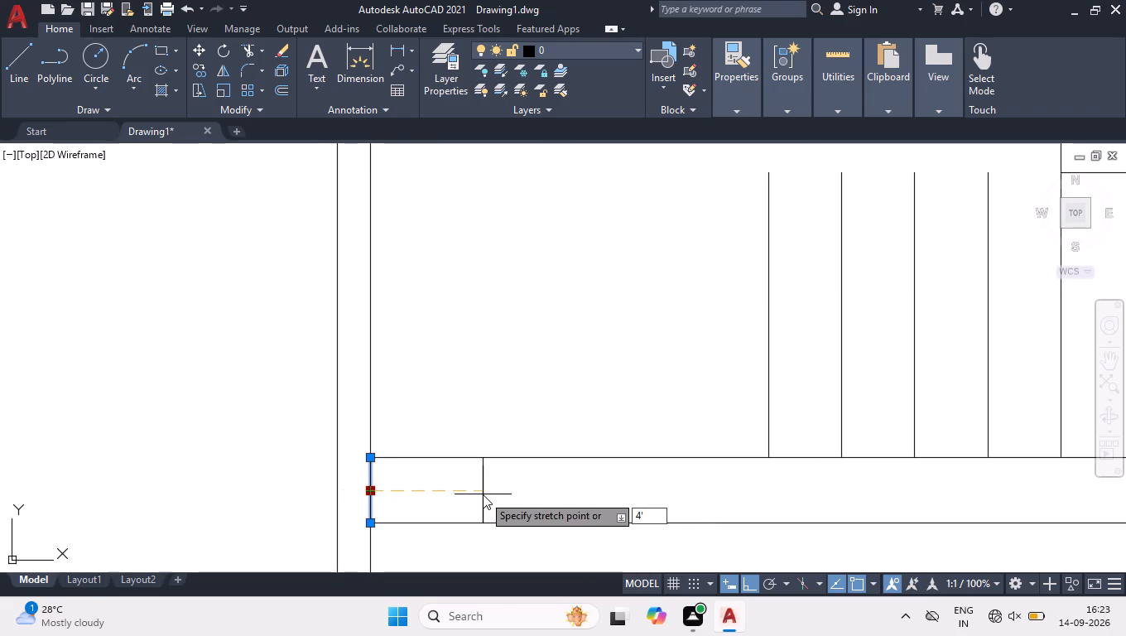
key("Return")
Draw a line 3'3" up from the top of the moved wall line and across to the left end of the lowest tread.
key("l")
key("Return")
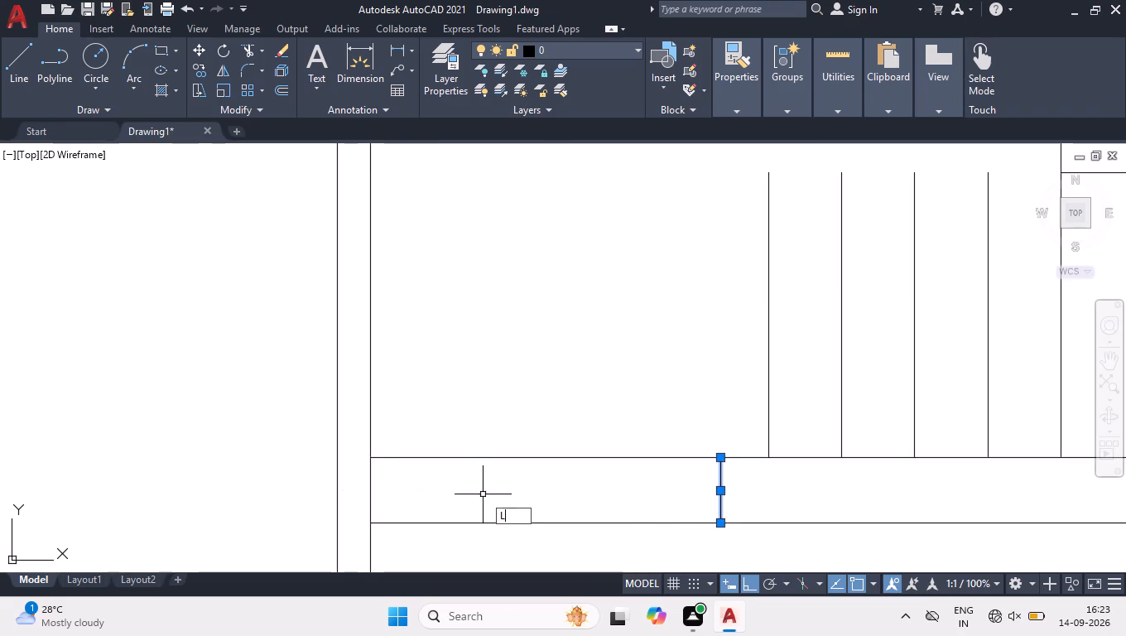
left_click(720, 458)
type("3'3")
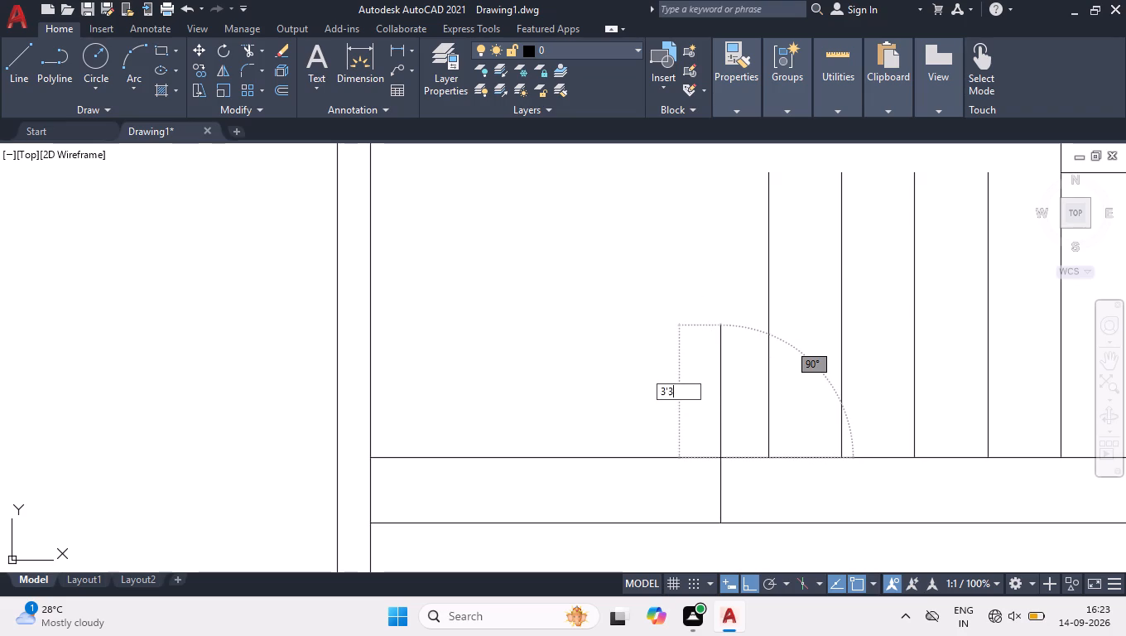
key("Return")
scroll(695, 330, "down", 3)
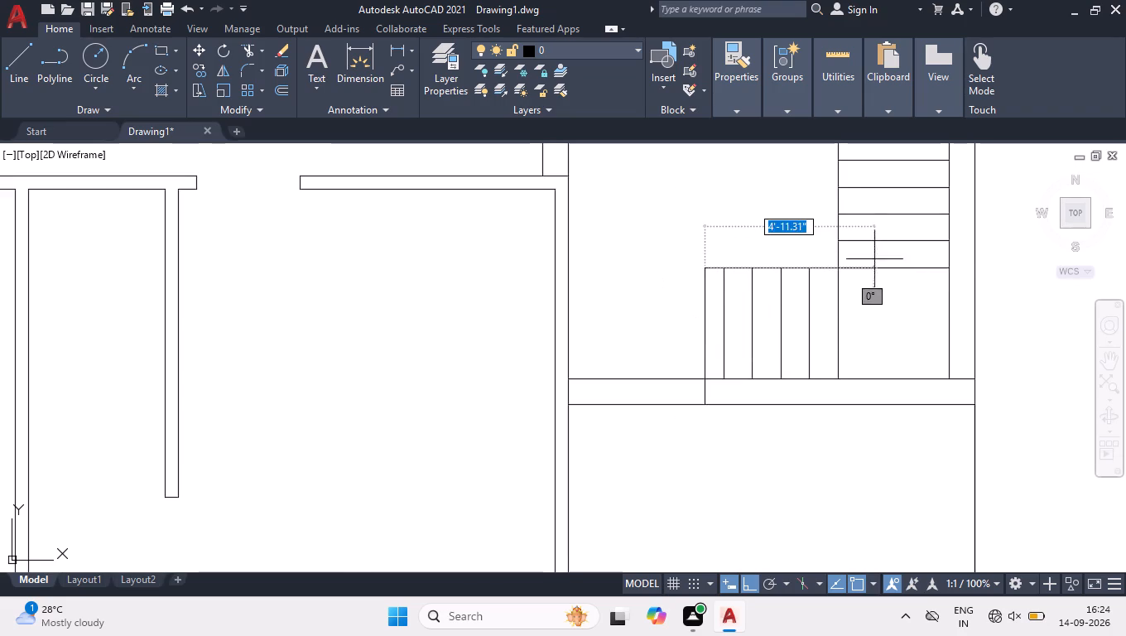
left_click(840, 269)
key("space")
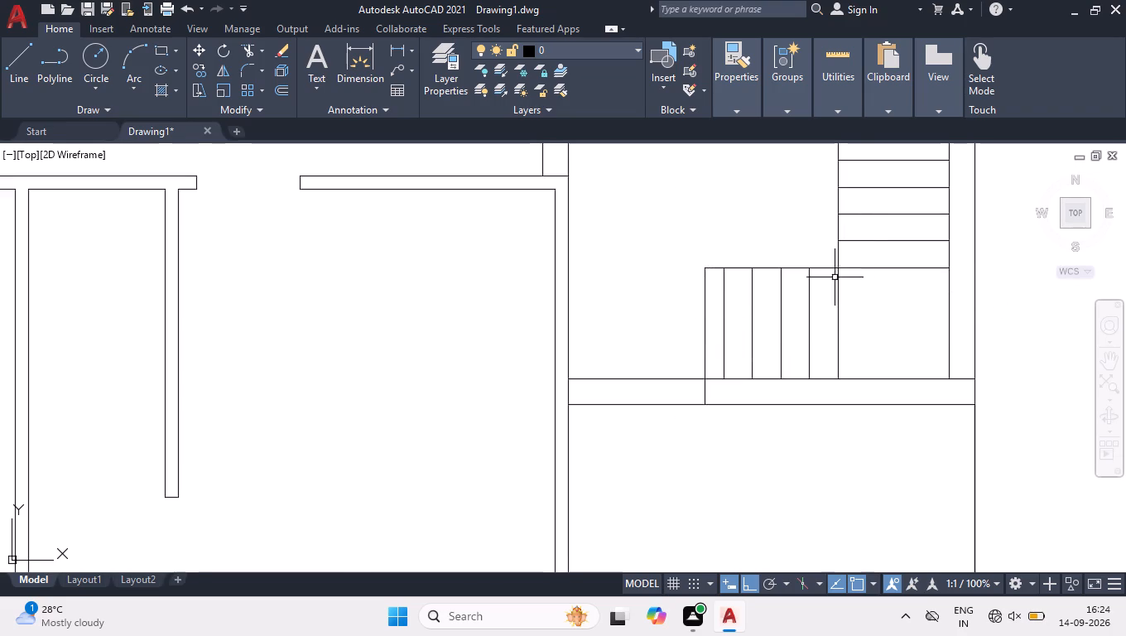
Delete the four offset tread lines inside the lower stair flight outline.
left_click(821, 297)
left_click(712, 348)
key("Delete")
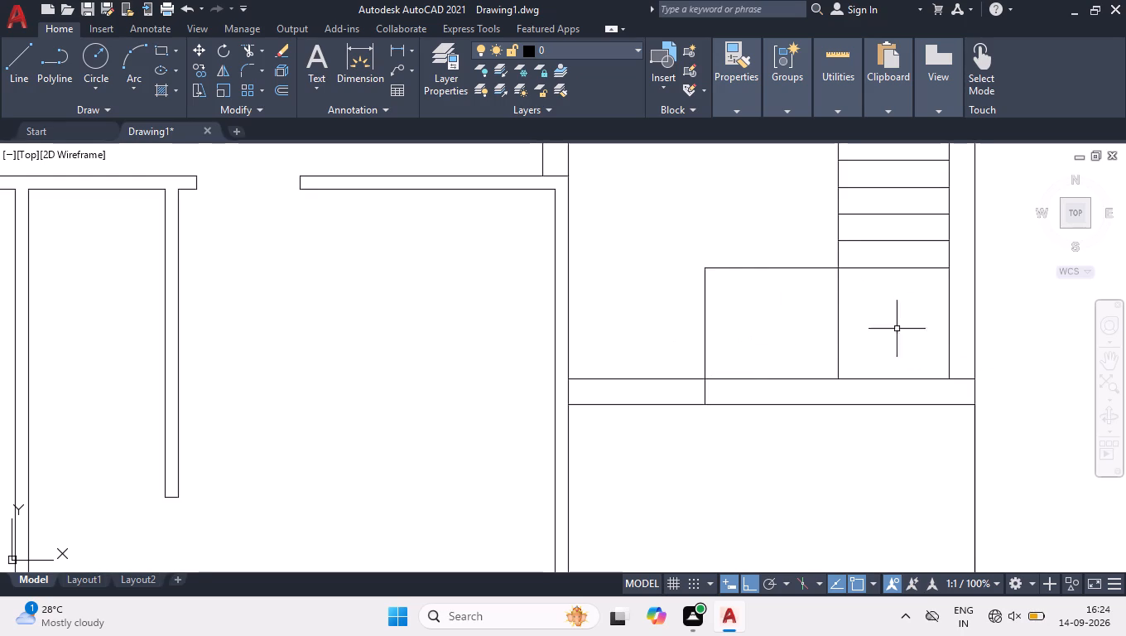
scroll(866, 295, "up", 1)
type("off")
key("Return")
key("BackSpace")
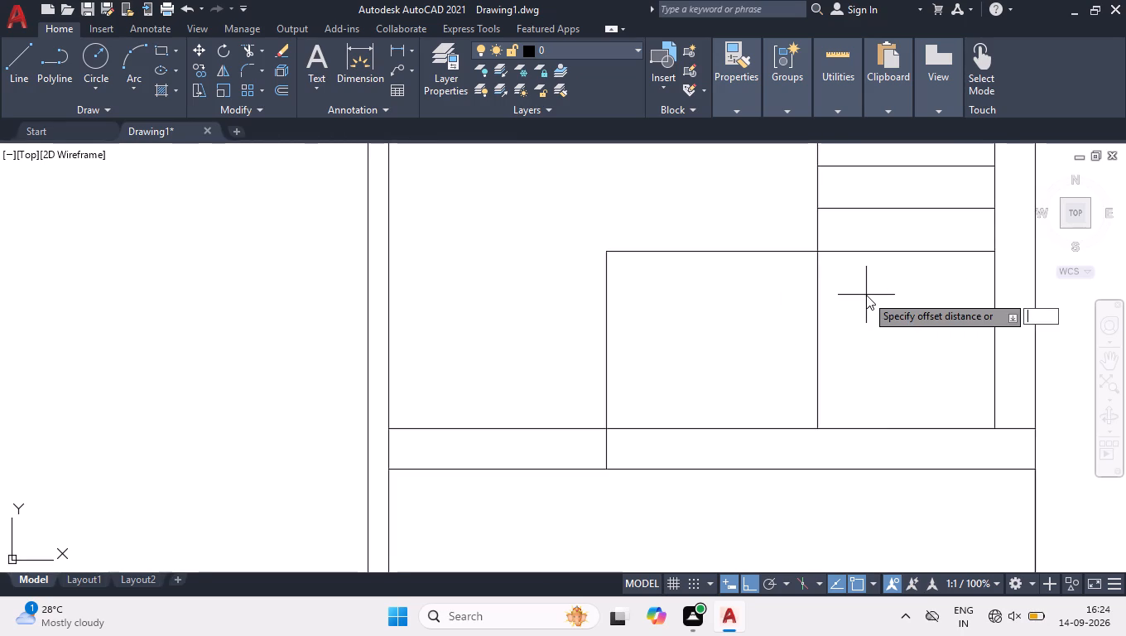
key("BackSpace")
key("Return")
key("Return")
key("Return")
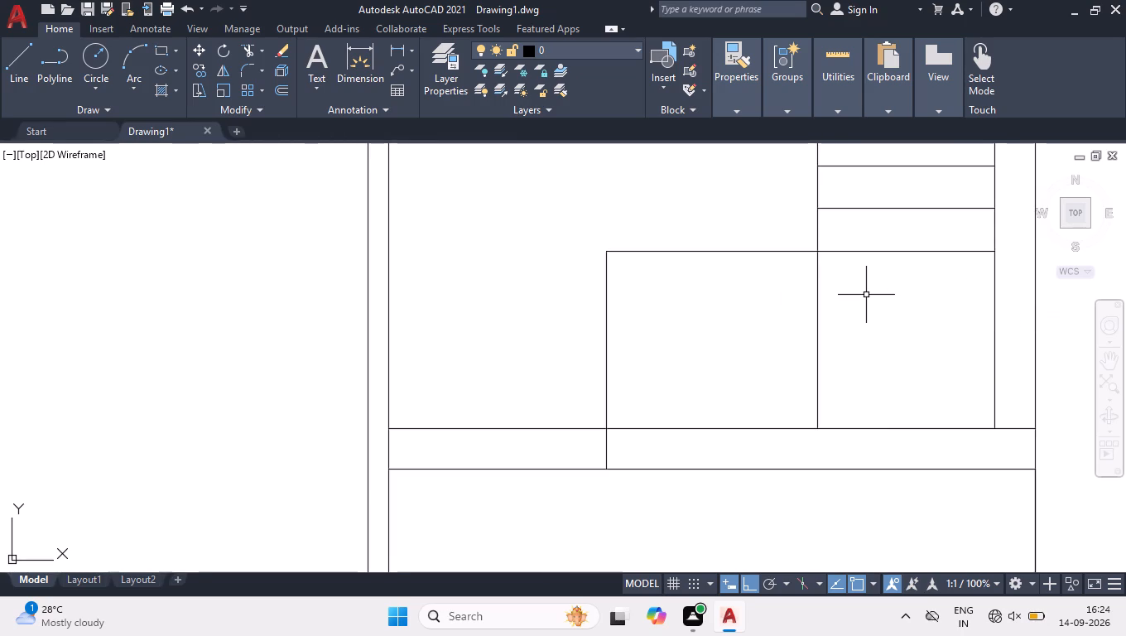
Copy the lower flight's left edge line as a 6-item array fitted to the vertical line at the corner landing.
type("co")
key("Return")
left_click(690, 322)
left_click(510, 344)
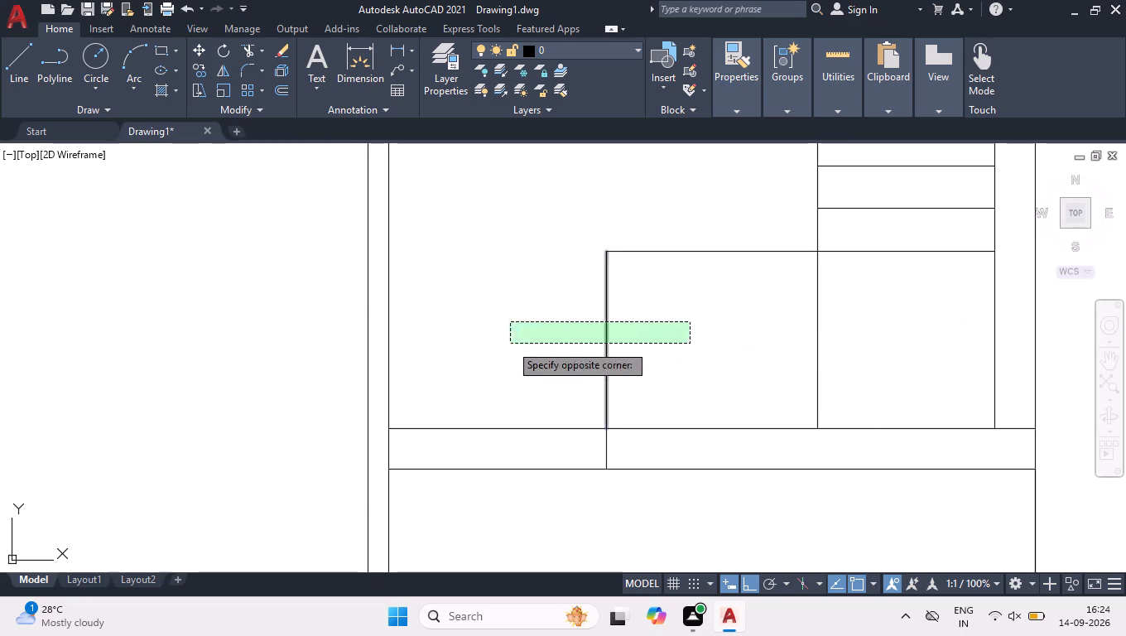
key("Return")
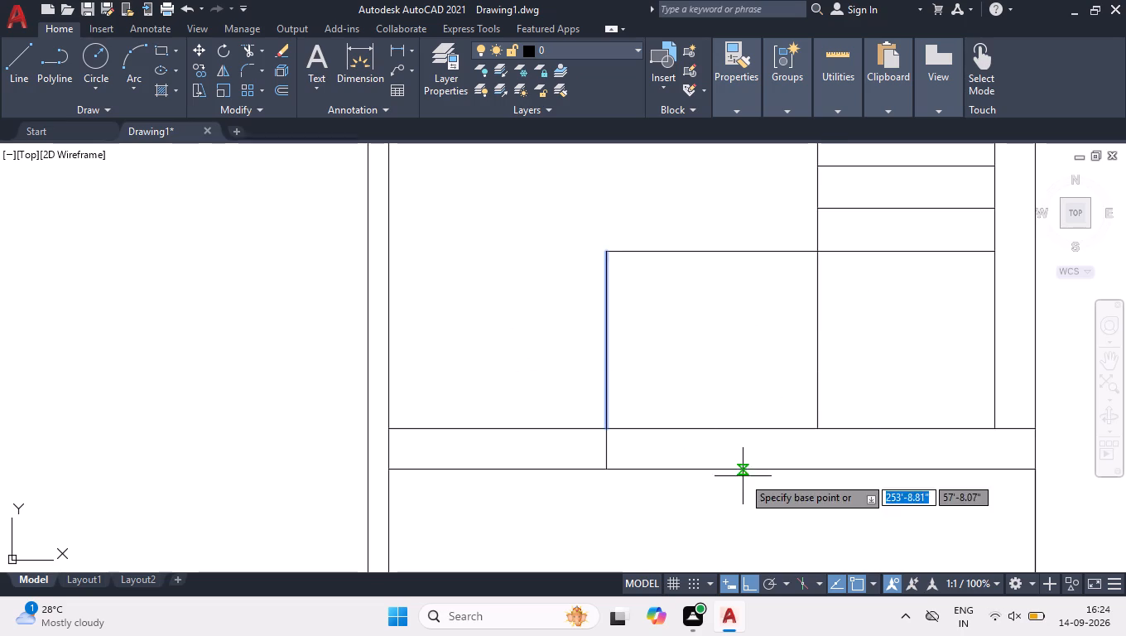
left_click(603, 426)
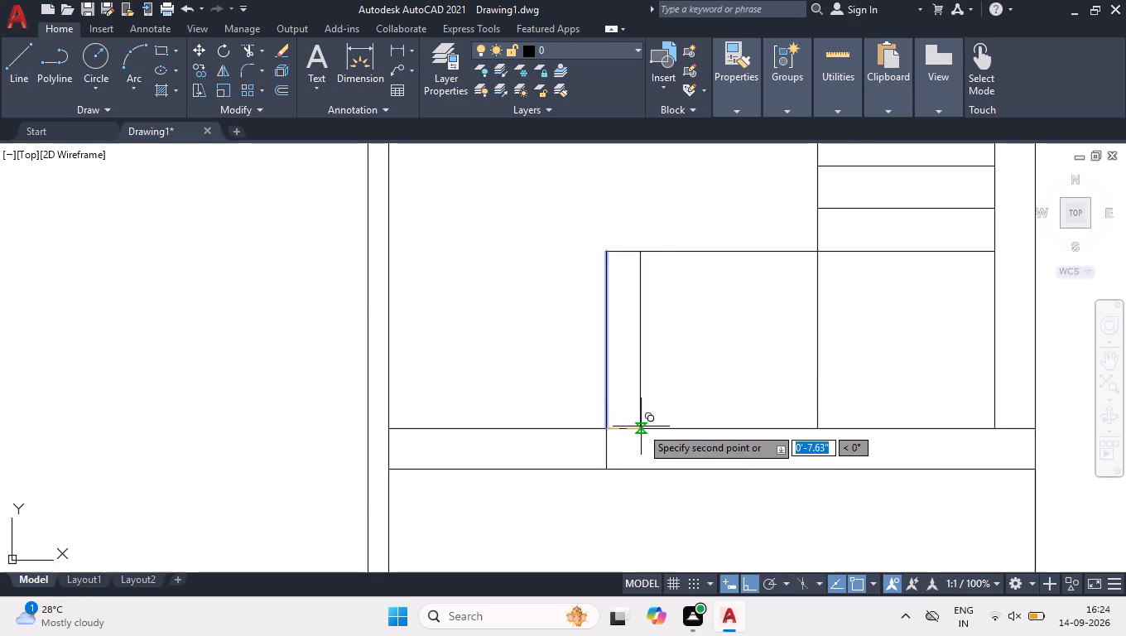
type("ar")
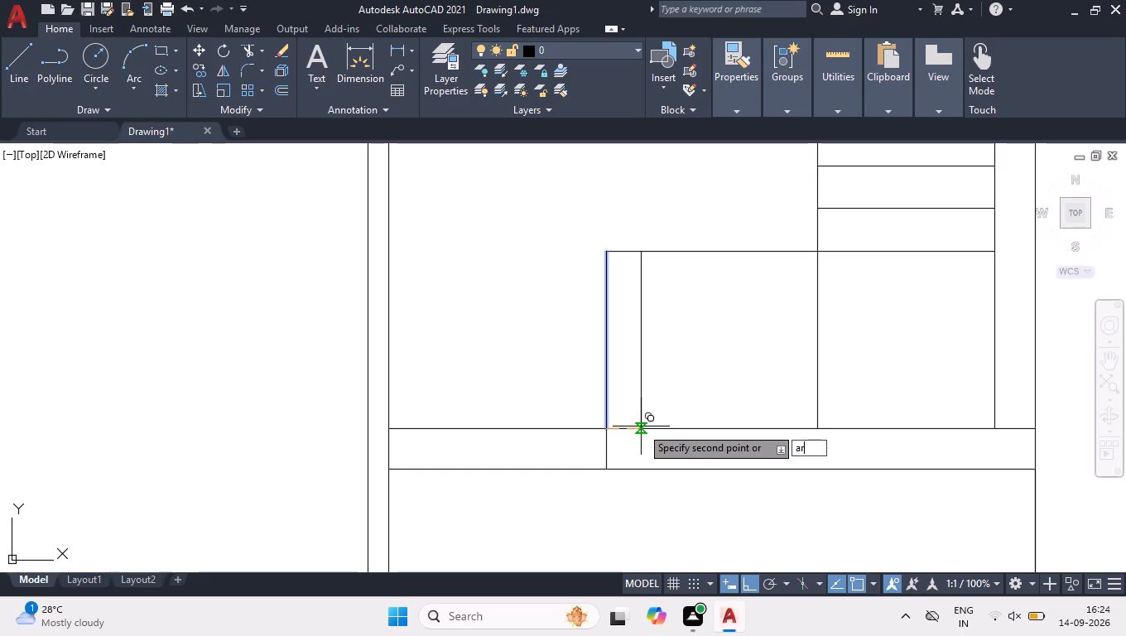
key("Return")
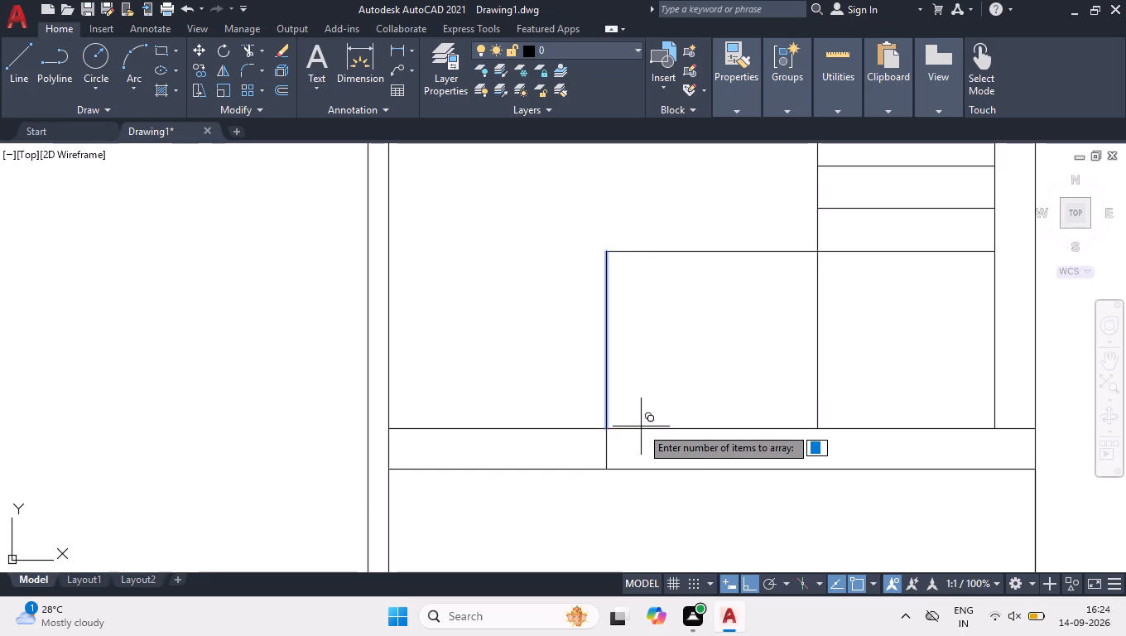
key("6")
key("Return")
key("f")
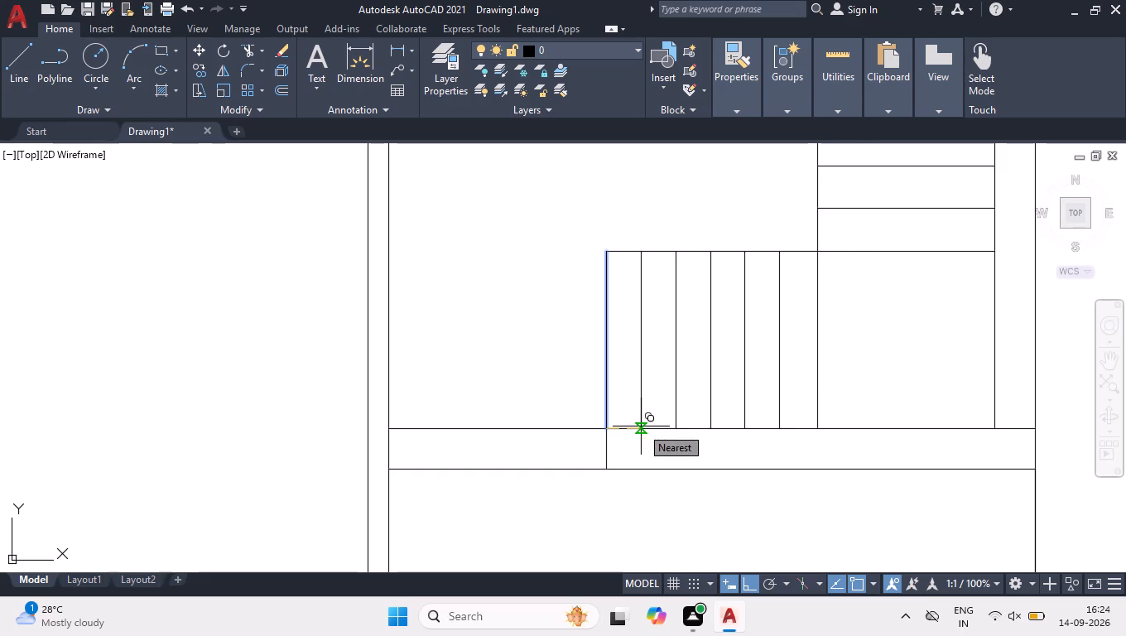
key("Return")
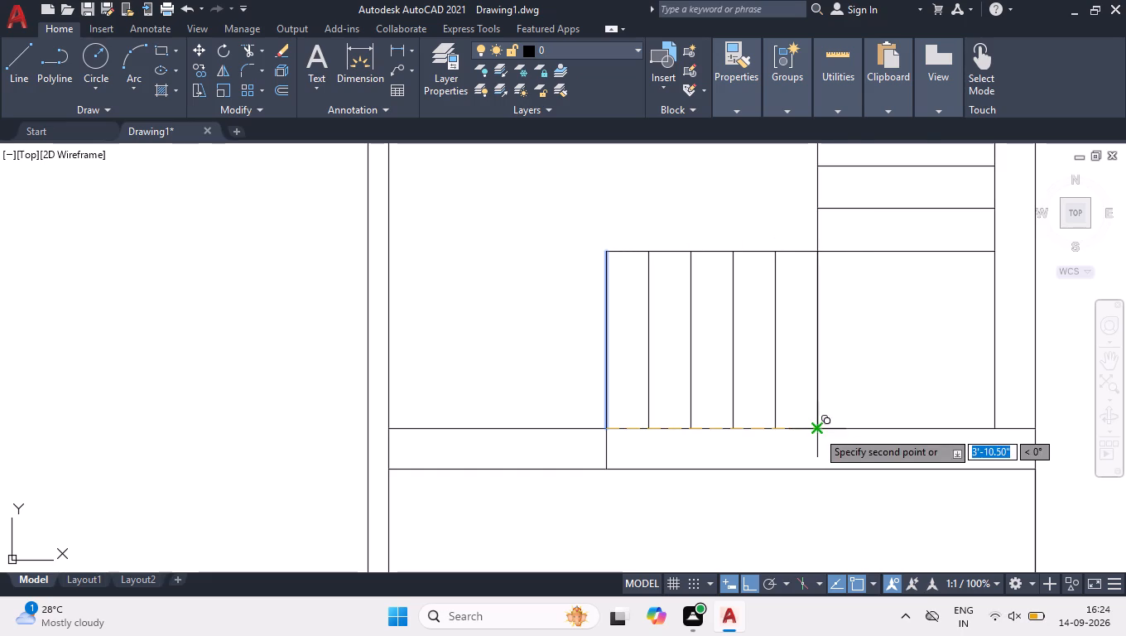
left_click(817, 431)
key("space")
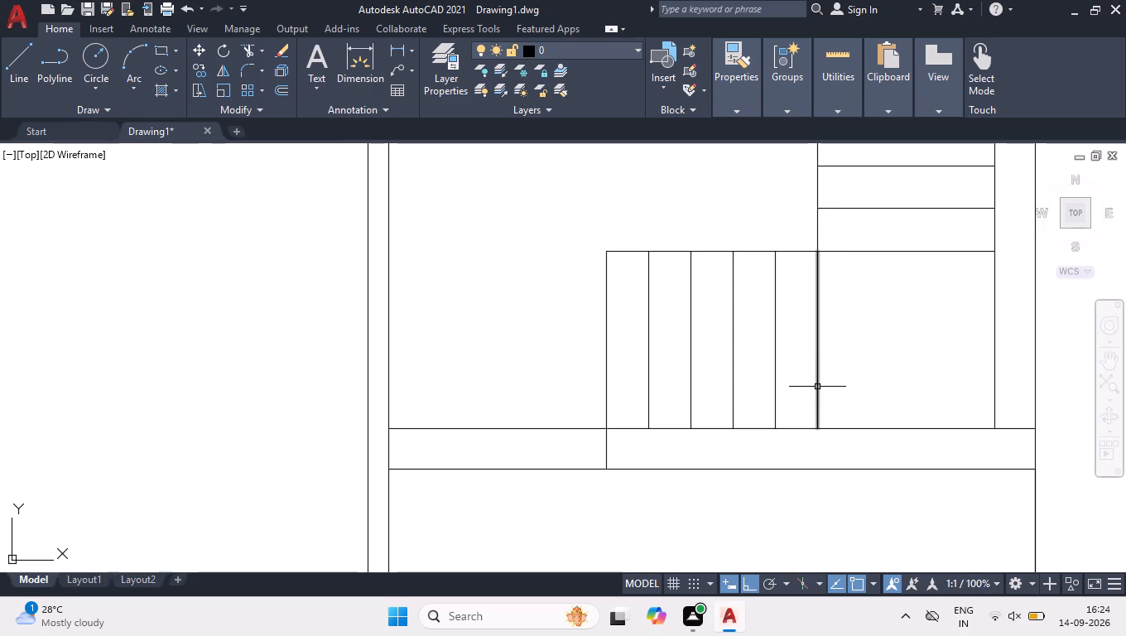
Delete the duplicate vertical line overlapping the landing's left edge in the lower stair flight.
left_click(817, 386)
key("Delete")
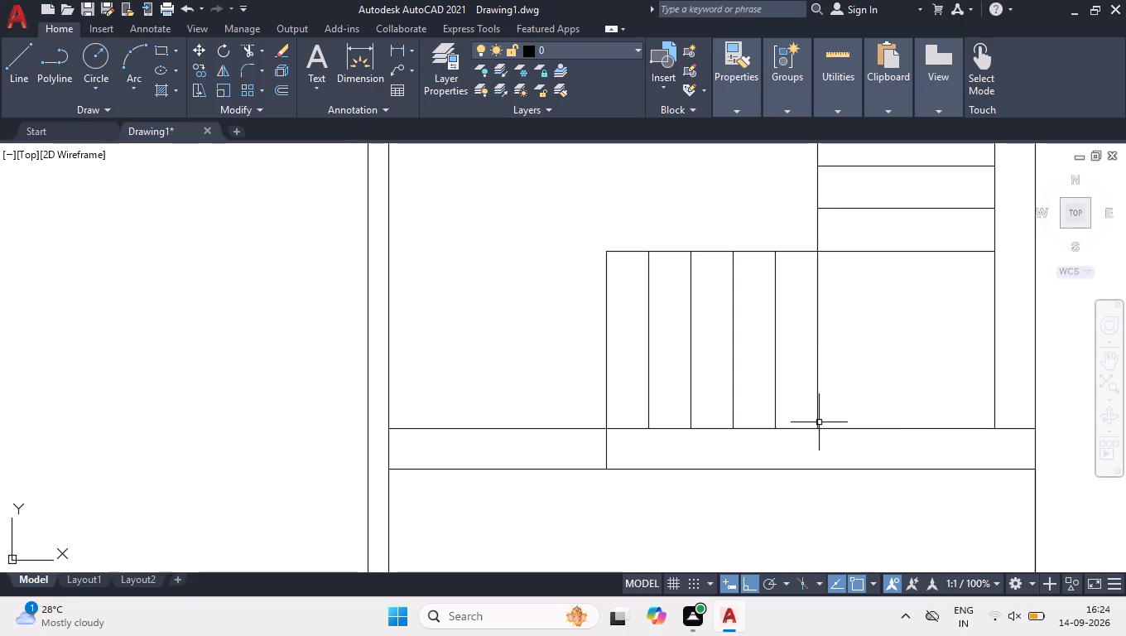
Trim the upper wall line between the partition and the left edge of the lower stair flight.
type("tr")
key("Return")
left_click(578, 453)
left_click(495, 359)
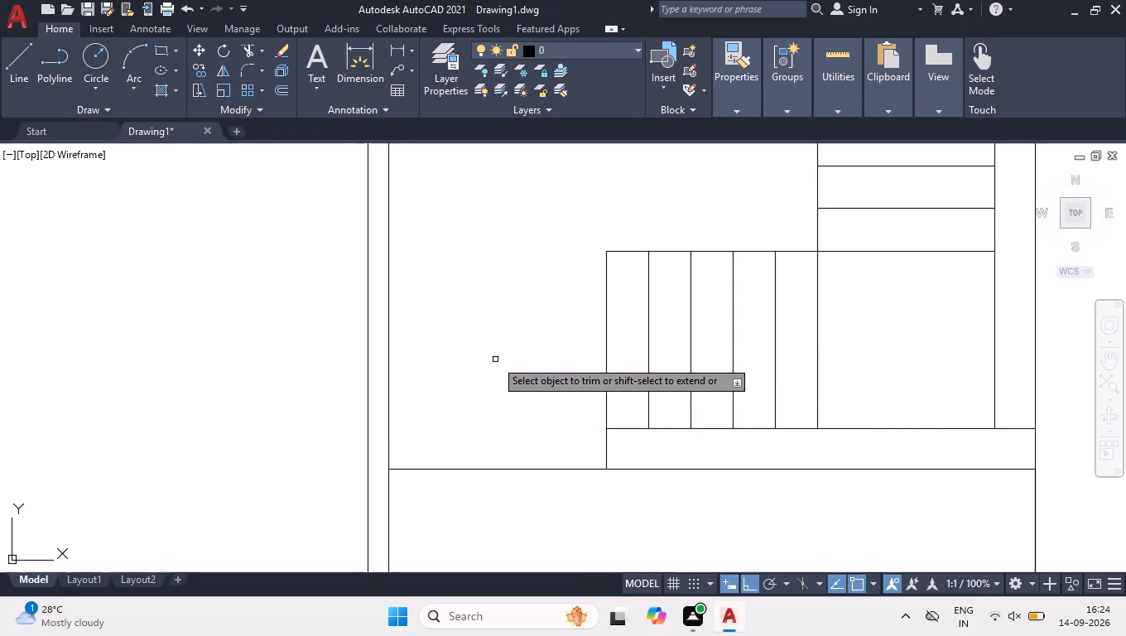
key("Return")
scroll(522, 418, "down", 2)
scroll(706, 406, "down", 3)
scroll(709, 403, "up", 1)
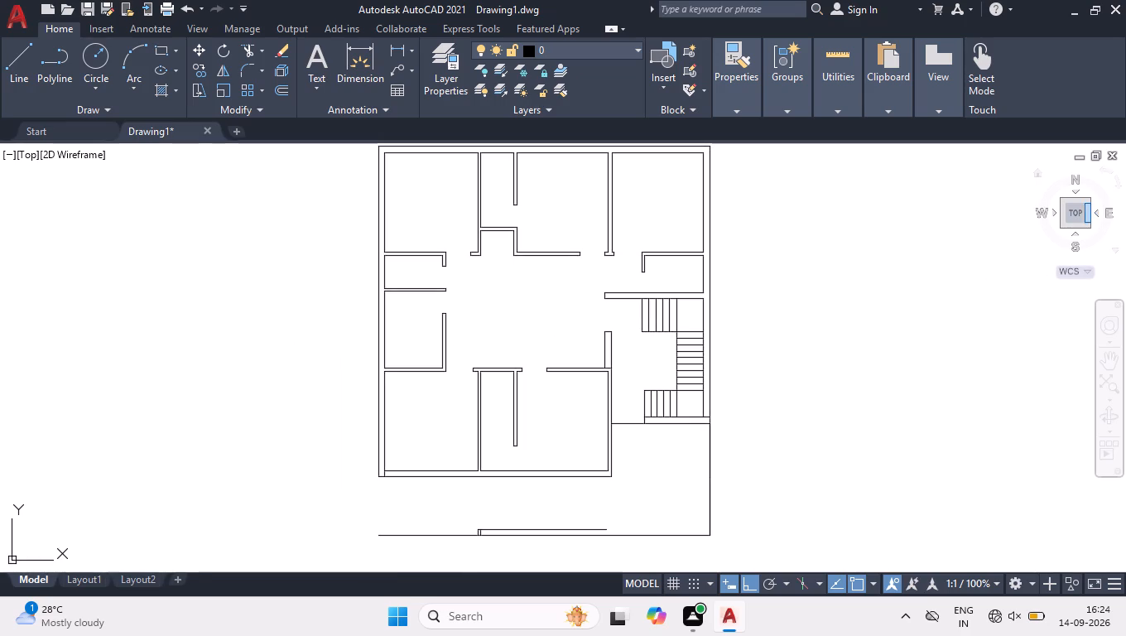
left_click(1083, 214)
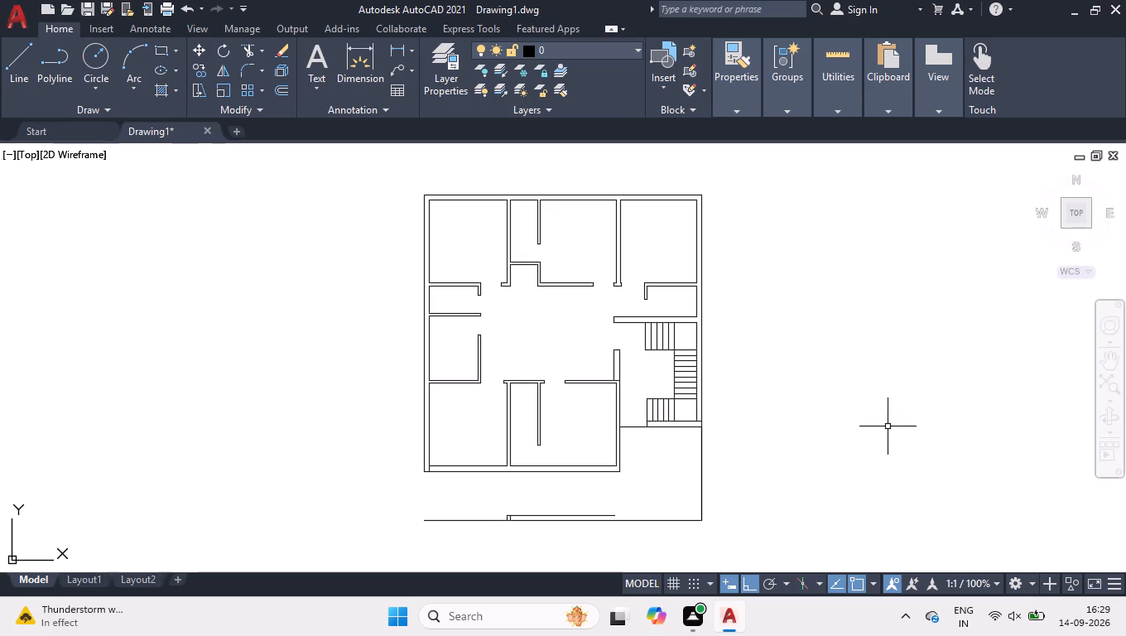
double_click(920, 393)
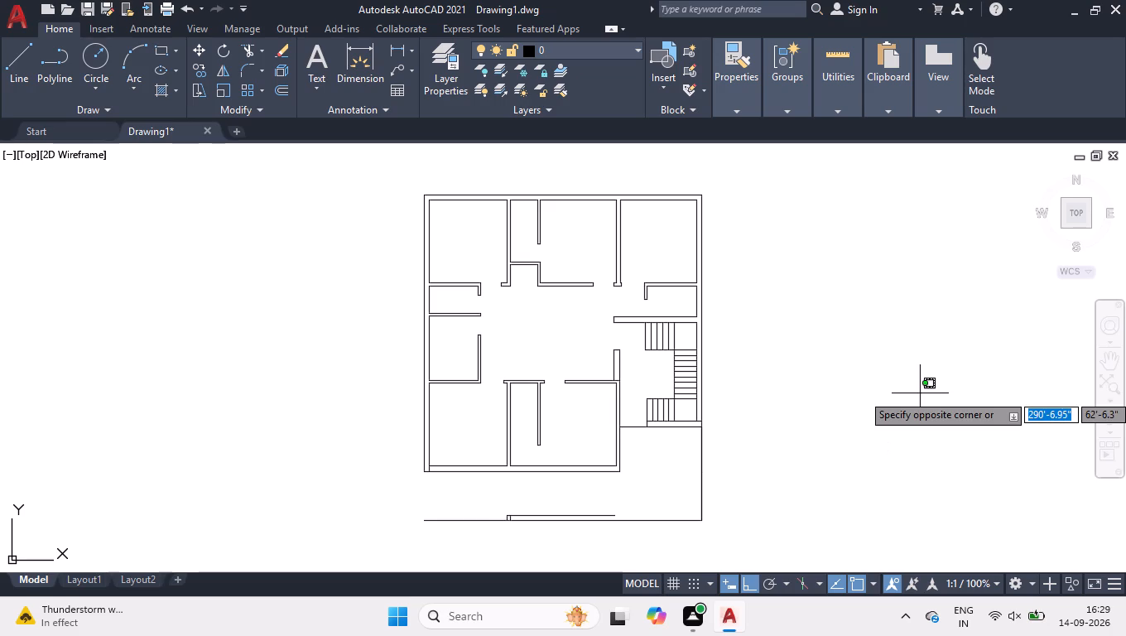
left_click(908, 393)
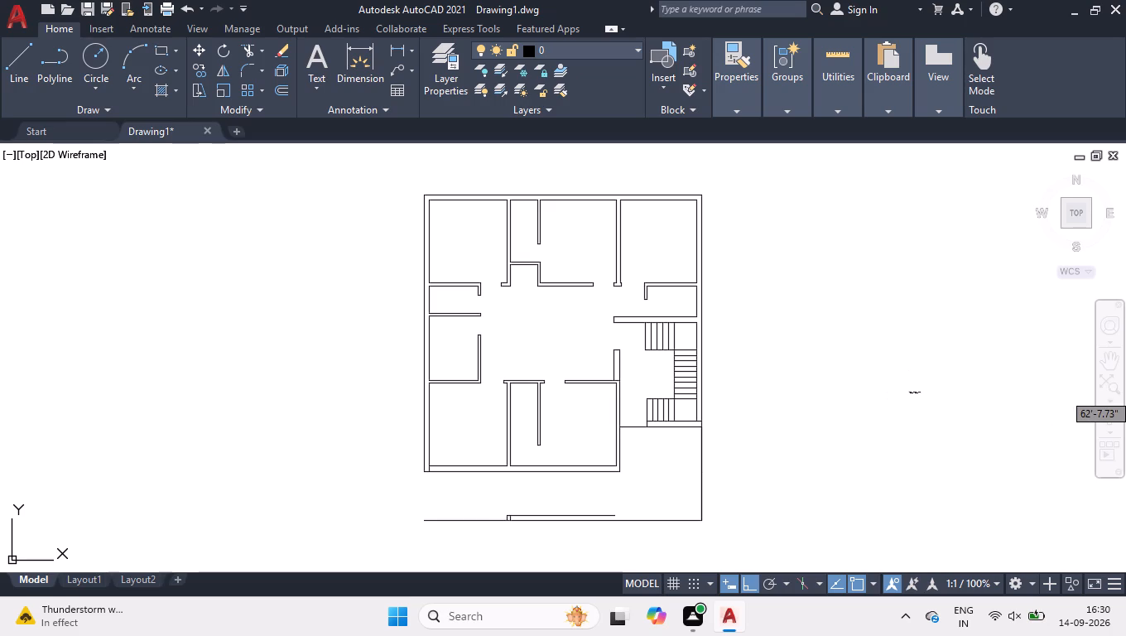
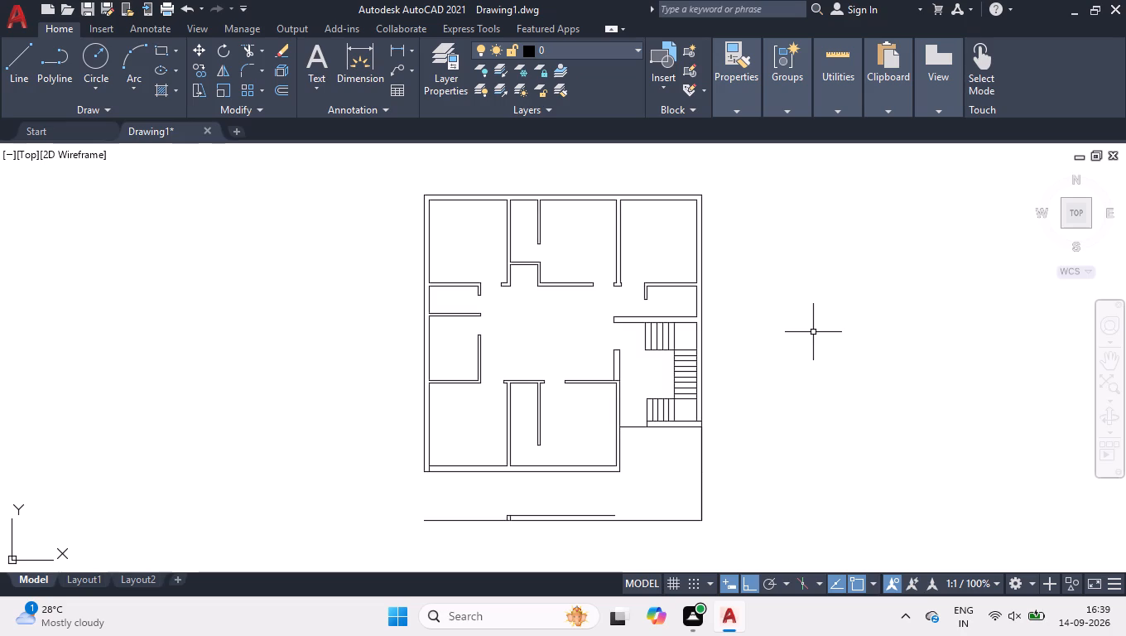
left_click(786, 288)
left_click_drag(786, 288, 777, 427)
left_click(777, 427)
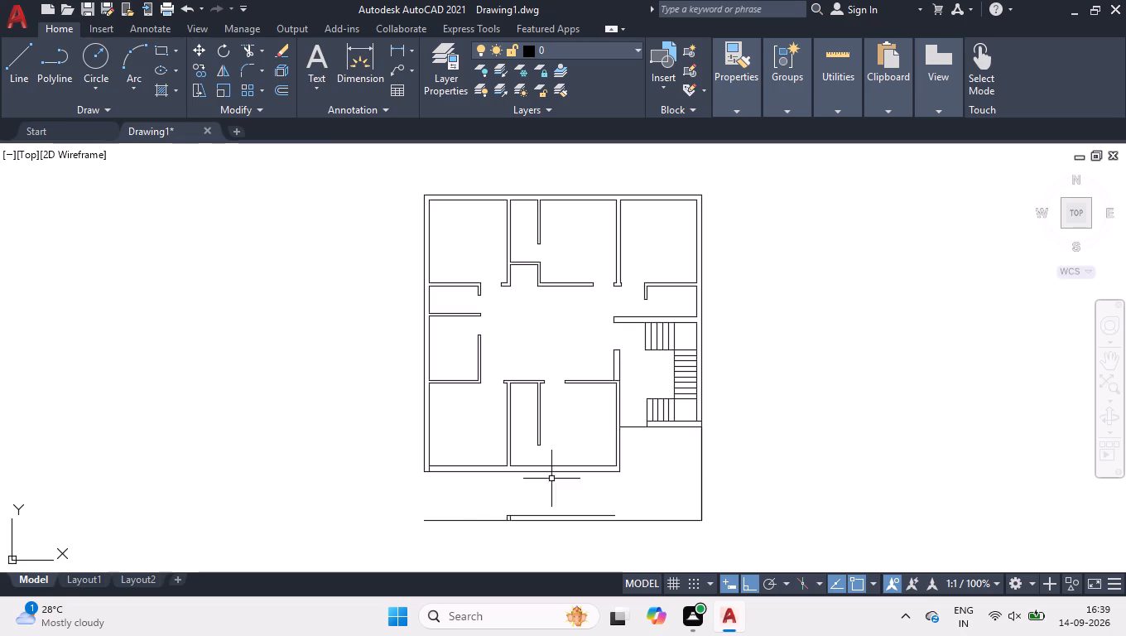
Measure the clear width and depth of the open area below the staircase.
scroll(605, 532, "up", 3)
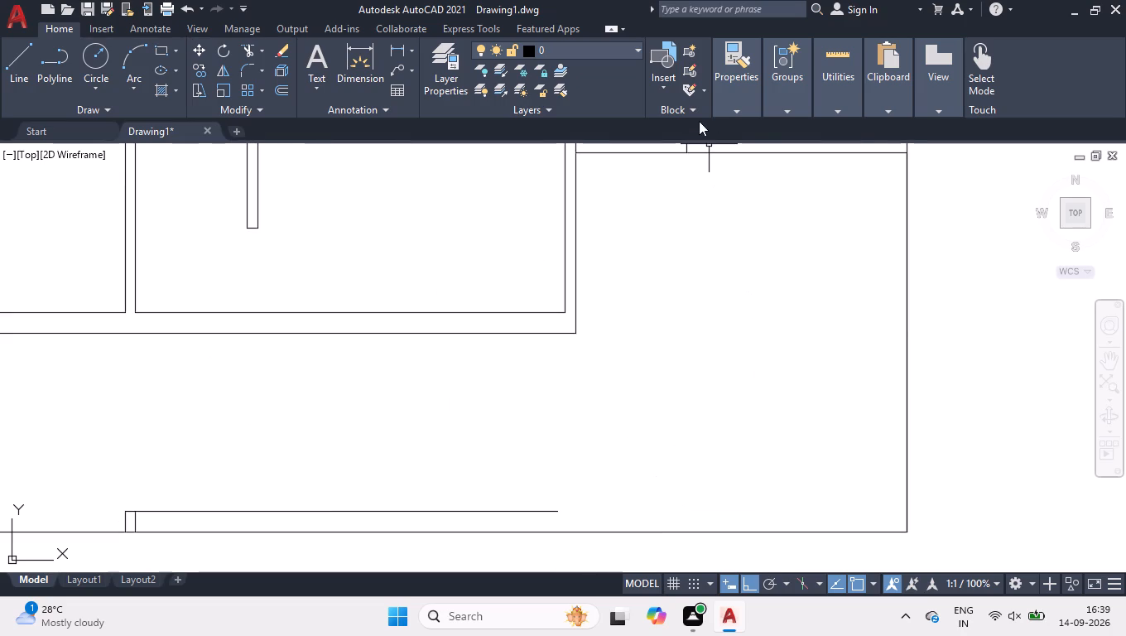
left_click(820, 131)
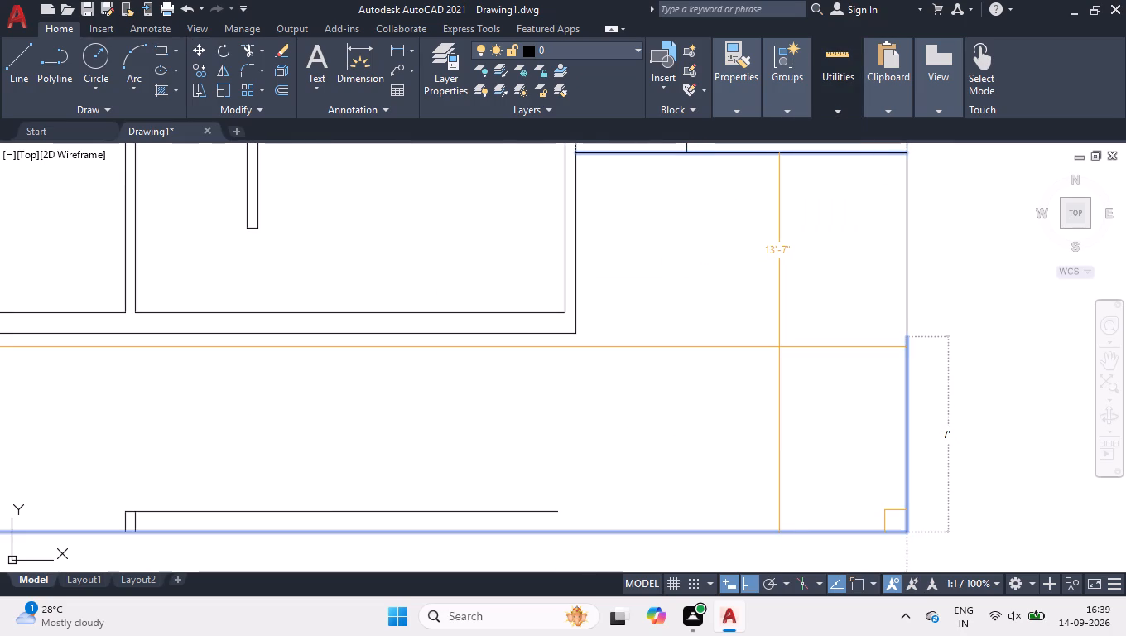
left_click(781, 326)
left_click(781, 325)
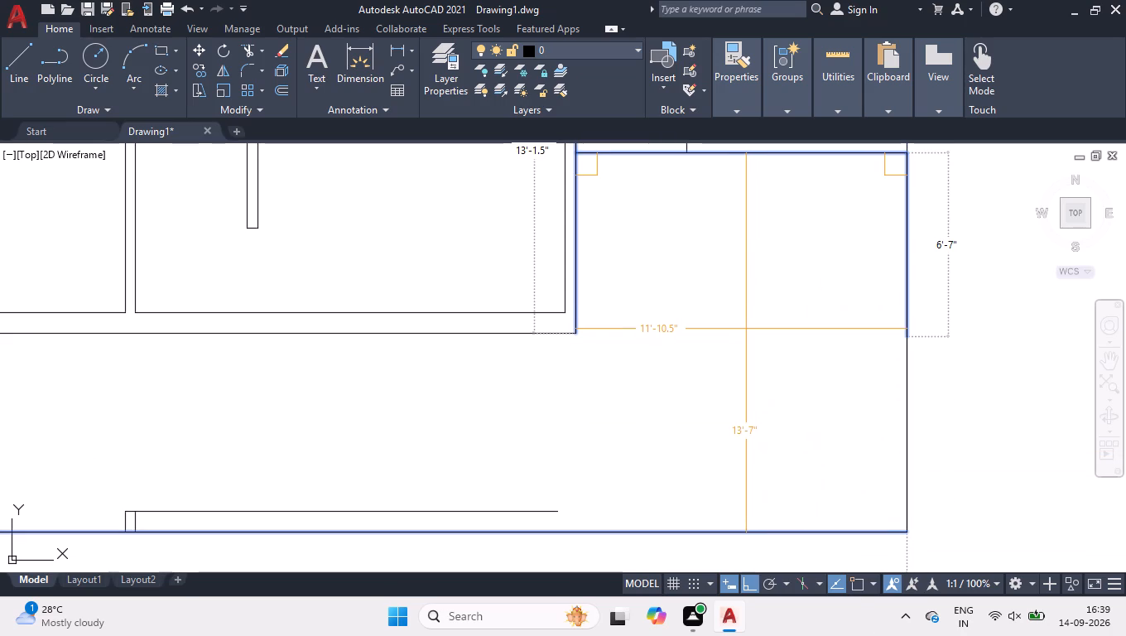
key("space")
Move the lower horizontal wall line beneath the lower stair flight up 3".
scroll(737, 353, "down", 3)
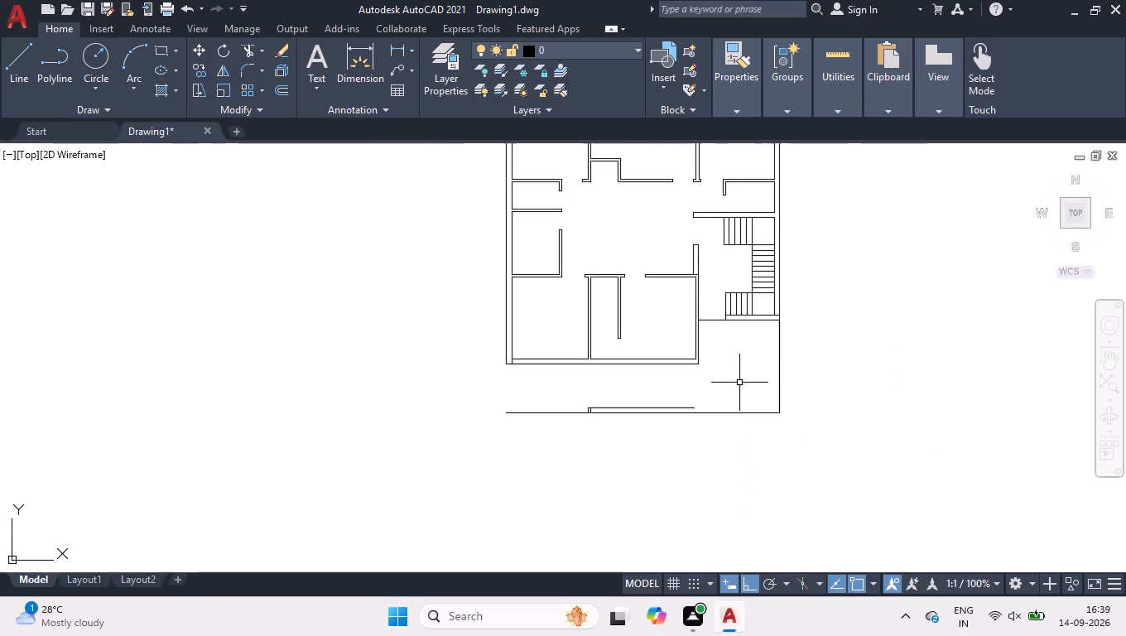
scroll(743, 361, "up", 2)
scroll(696, 239, "up", 2)
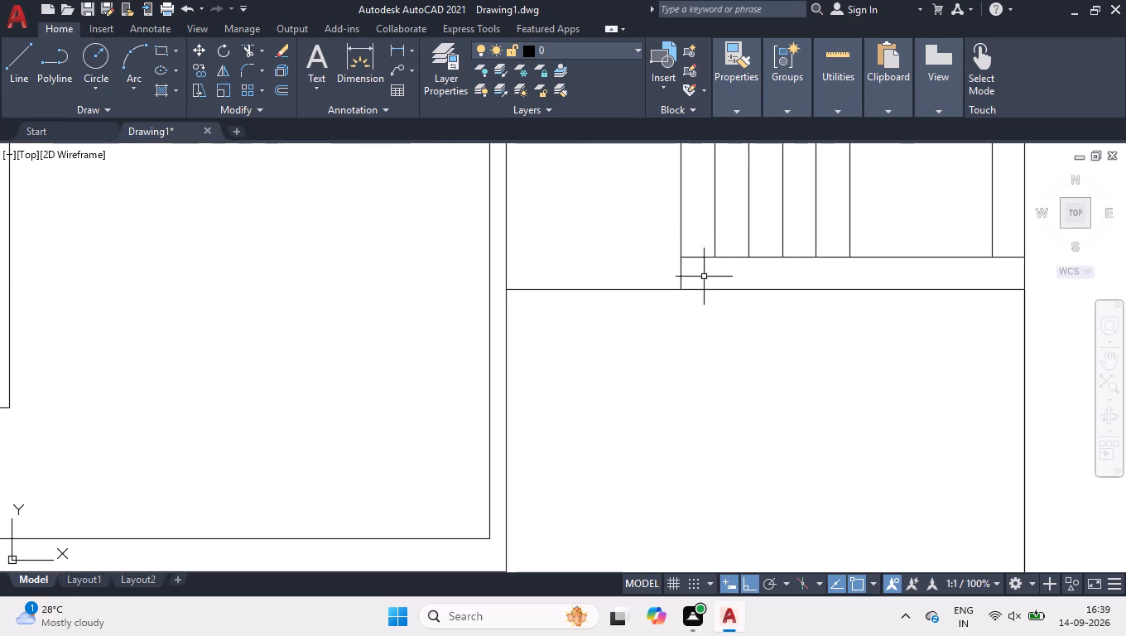
left_click_drag(712, 305, 711, 294)
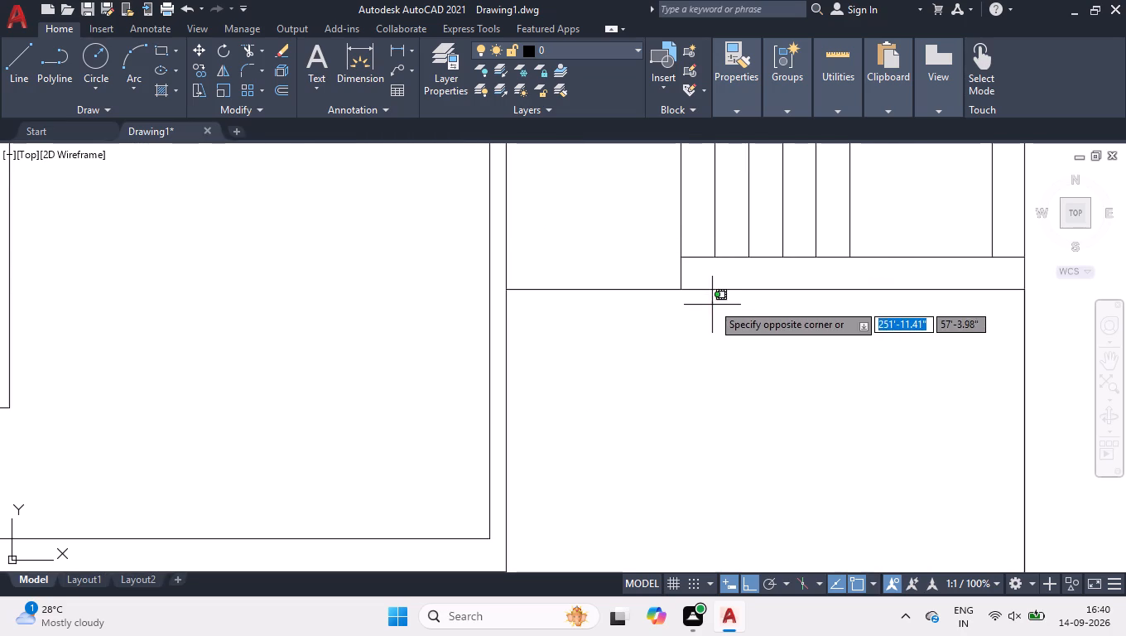
left_click(708, 278)
scroll(779, 254, "up", 2)
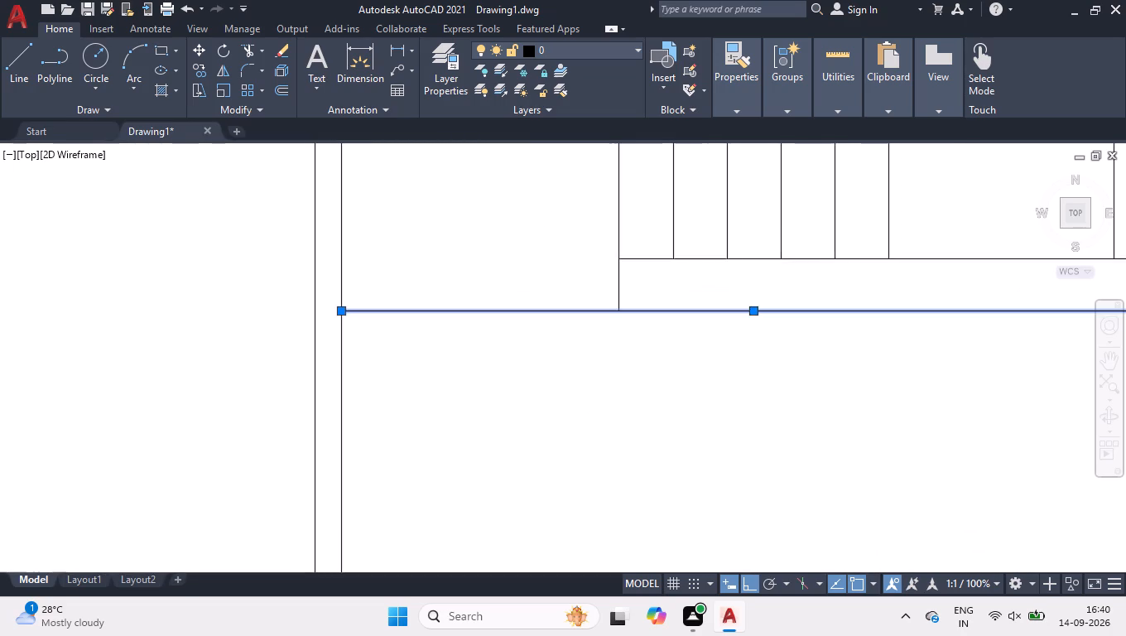
left_click(741, 335)
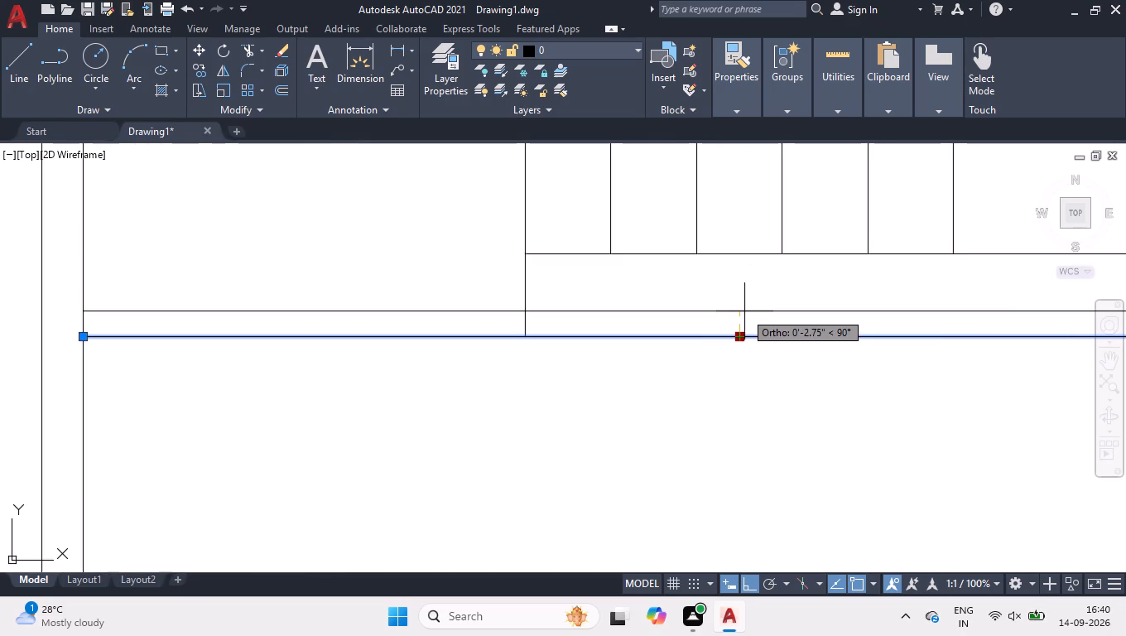
key("3")
key("Return")
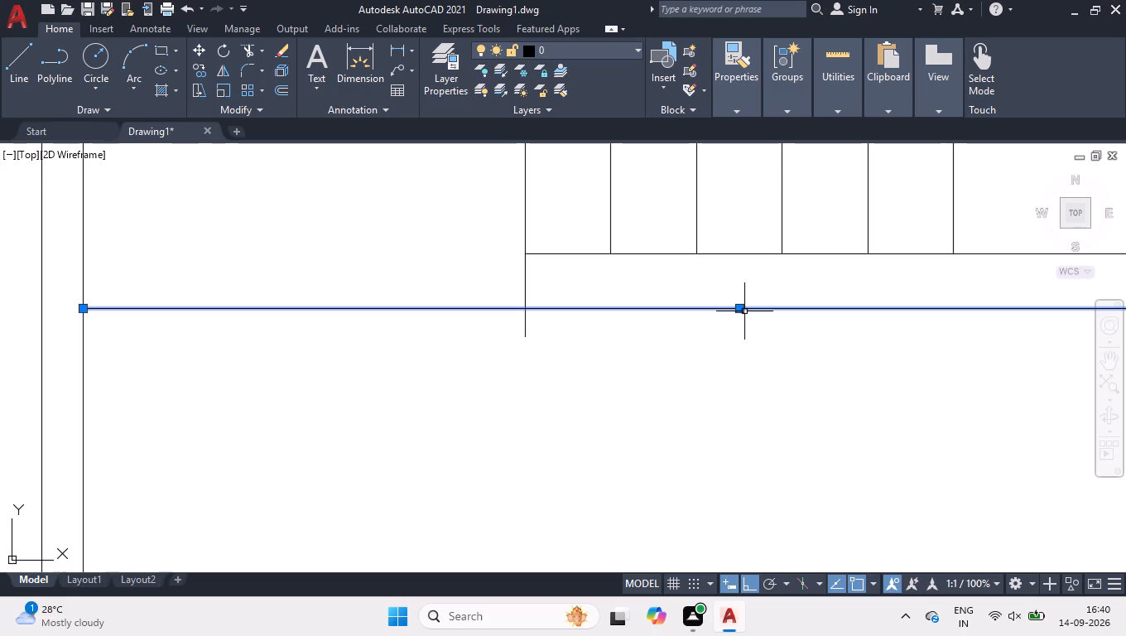
key("Return")
key("Return")
key("Return")
key("Return")
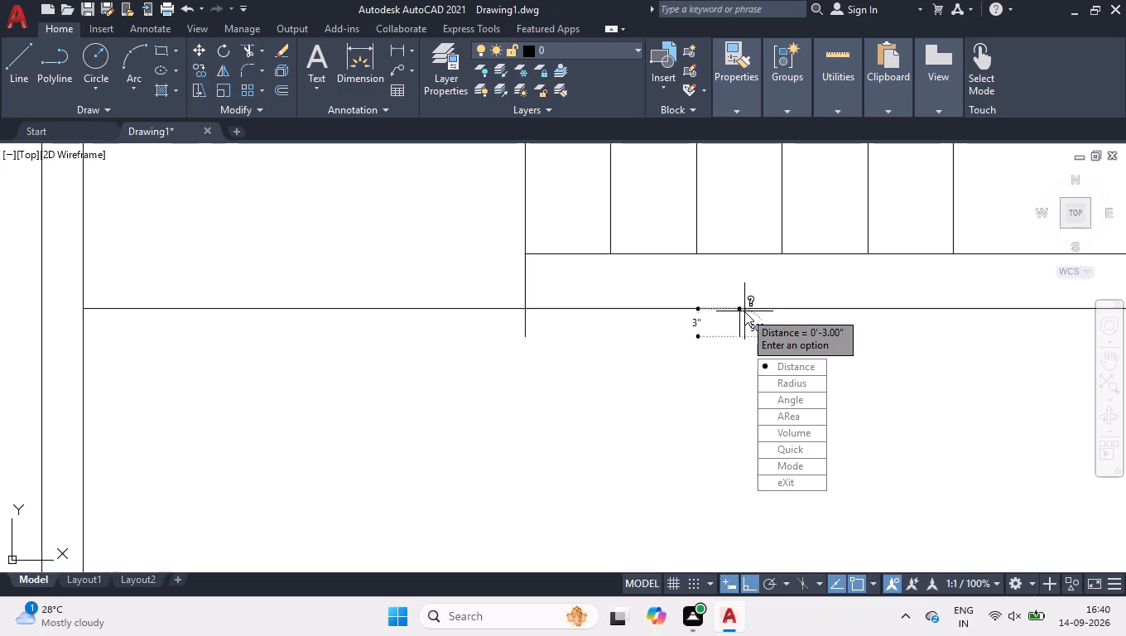
left_click_drag(782, 489, 744, 311)
Trim the vertical line end projecting below the moved wall line at the lower stair flight's left edge.
type("tr")
key("Return")
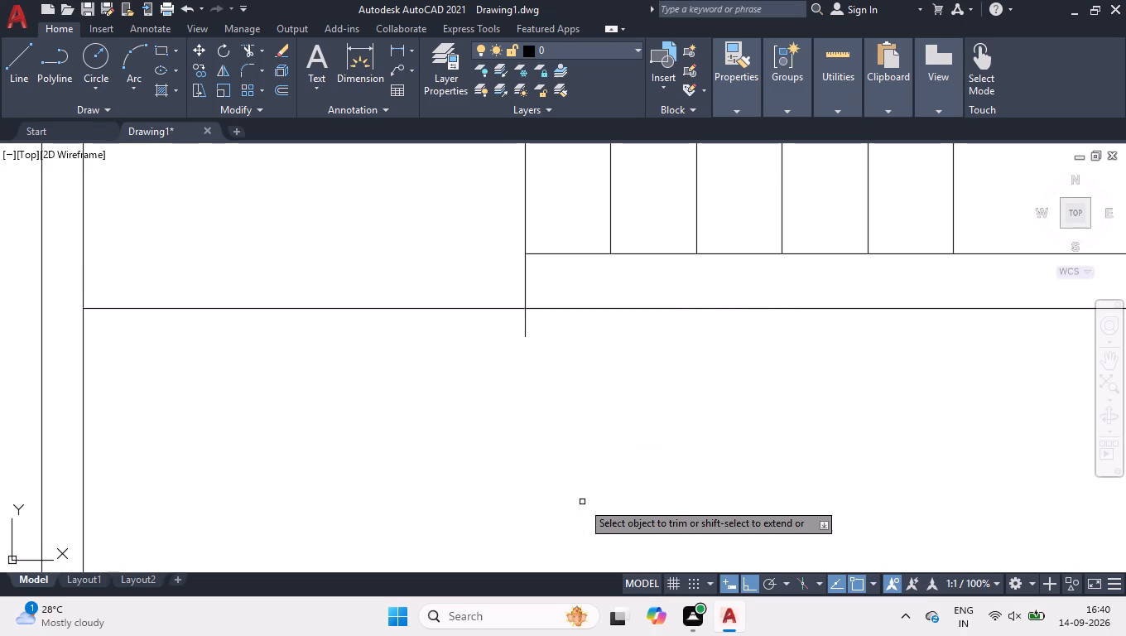
left_click(541, 329)
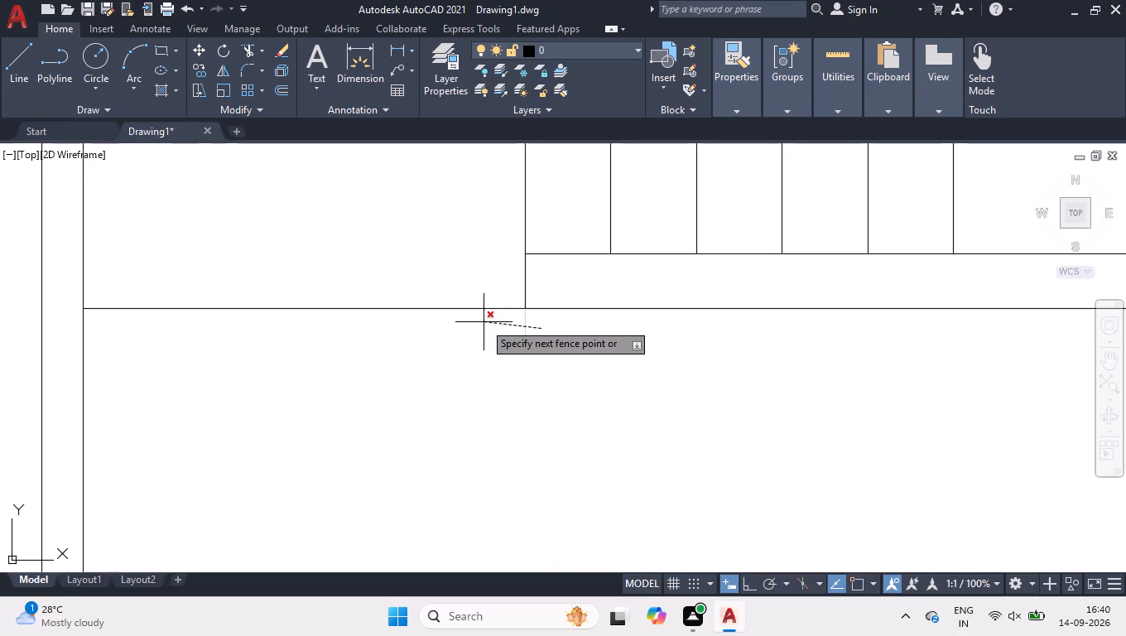
left_click(484, 322)
key("Return")
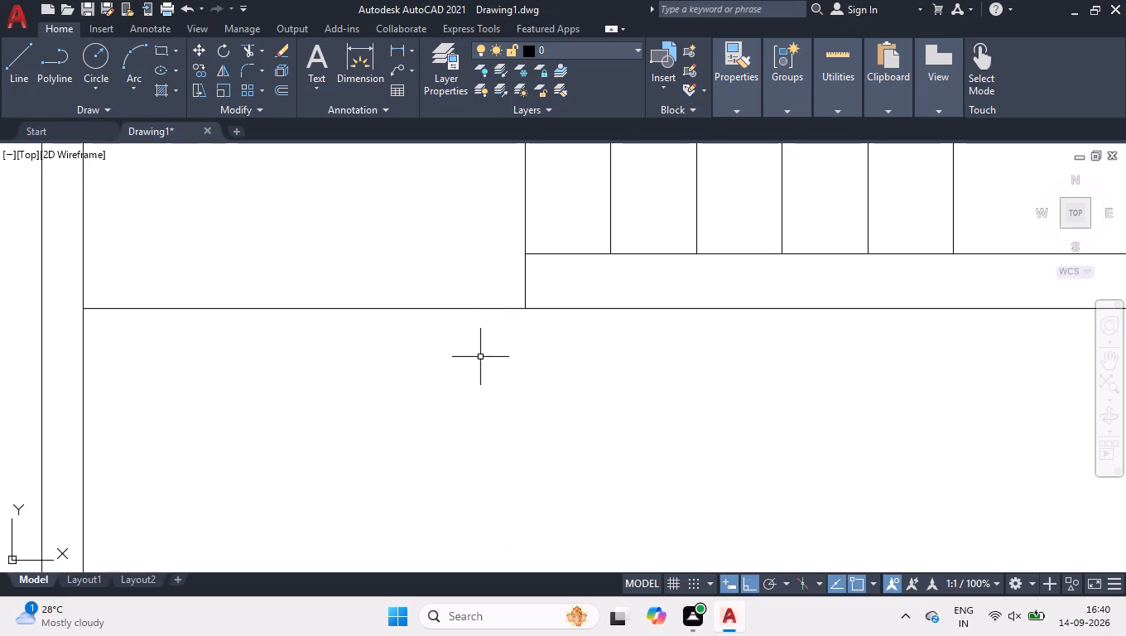
Delete the leftover inner horizontal line and its two short vertical lines above the plan's bottom boundary line.
scroll(620, 296, "down", 5)
scroll(545, 479, "up", 1)
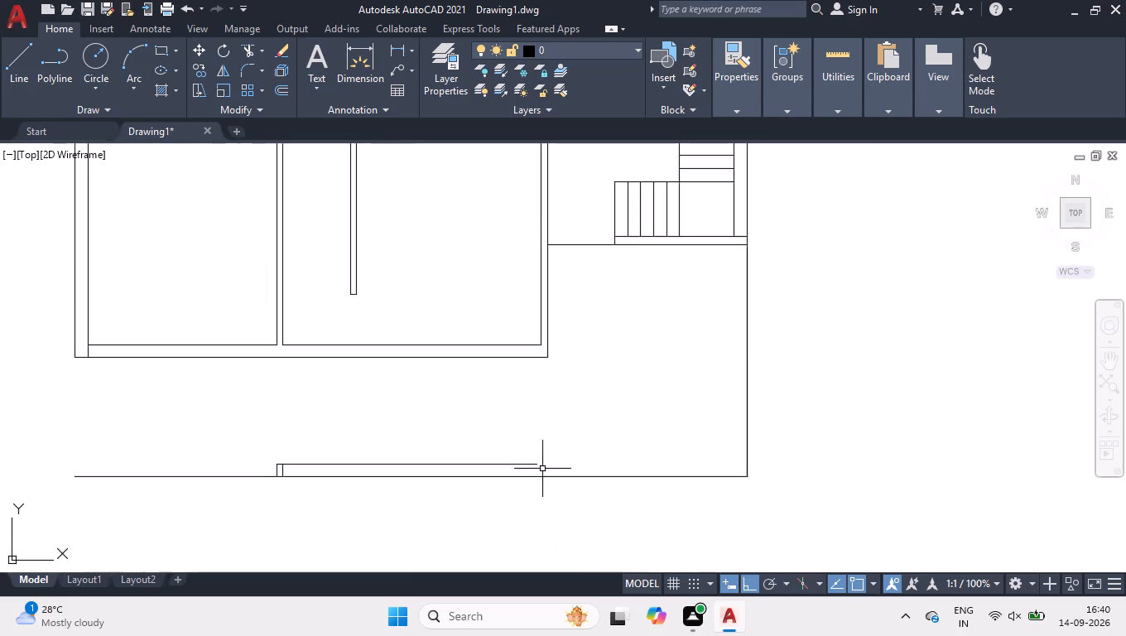
scroll(542, 465, "up", 1)
left_click_drag(37, 423, 48, 428)
left_click(571, 494)
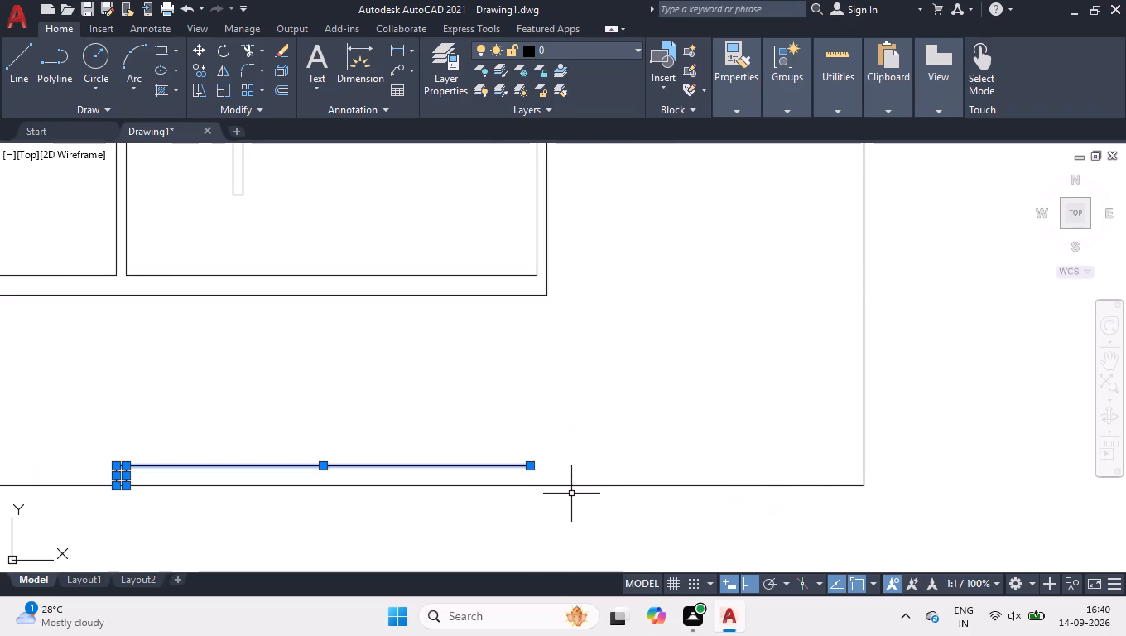
key("Delete")
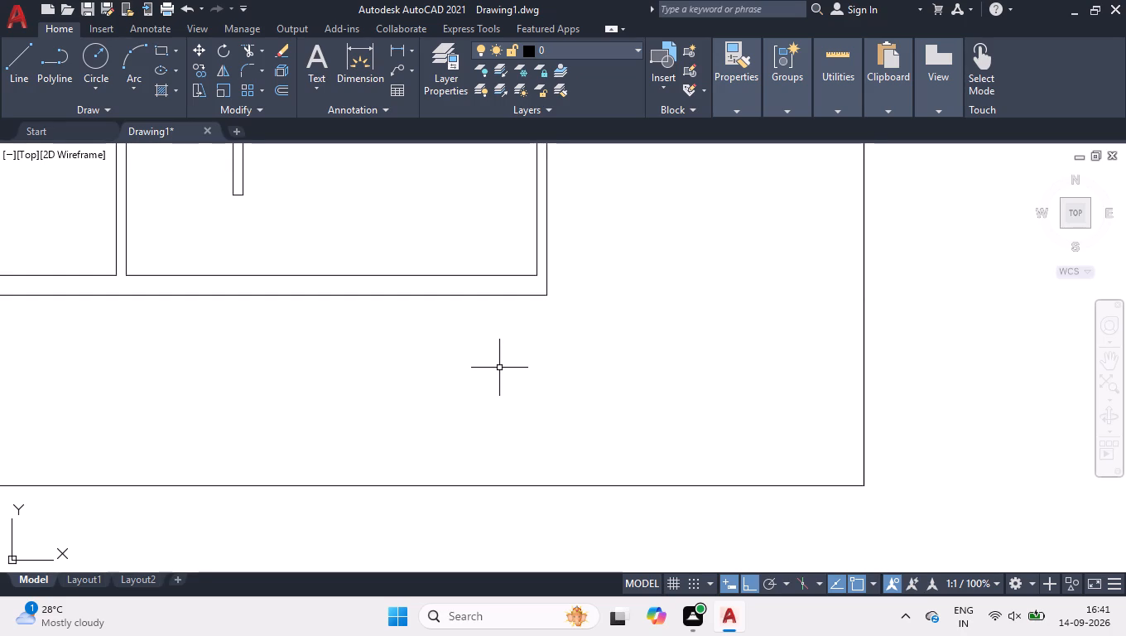
Measure the open area between the lower stair wall and the bottom boundary line.
scroll(499, 397, "down", 1)
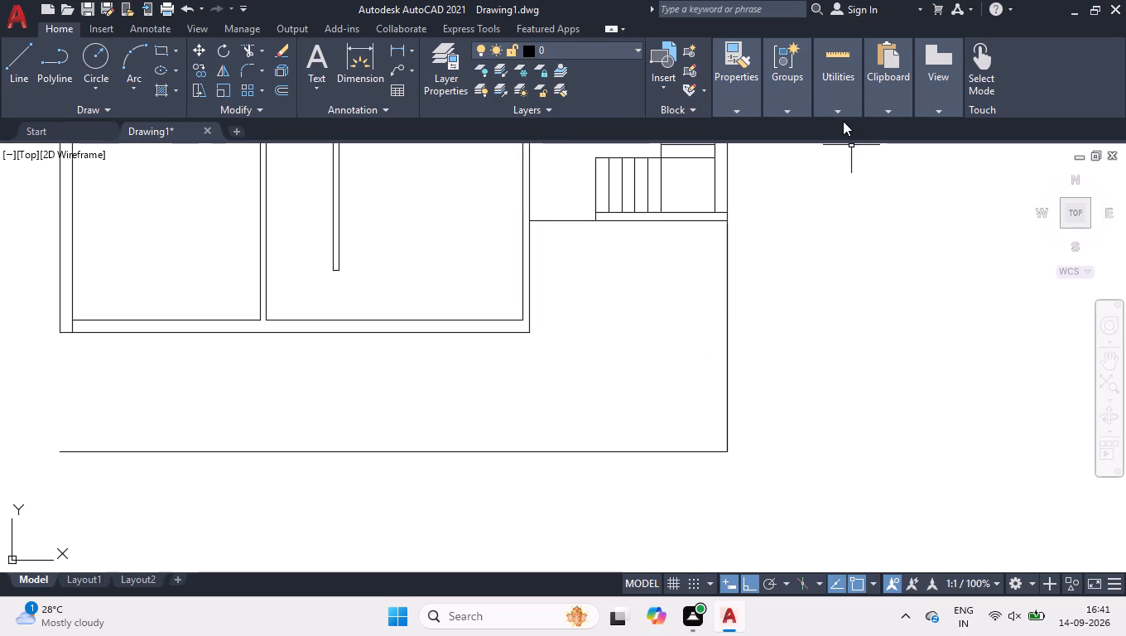
left_click(813, 136)
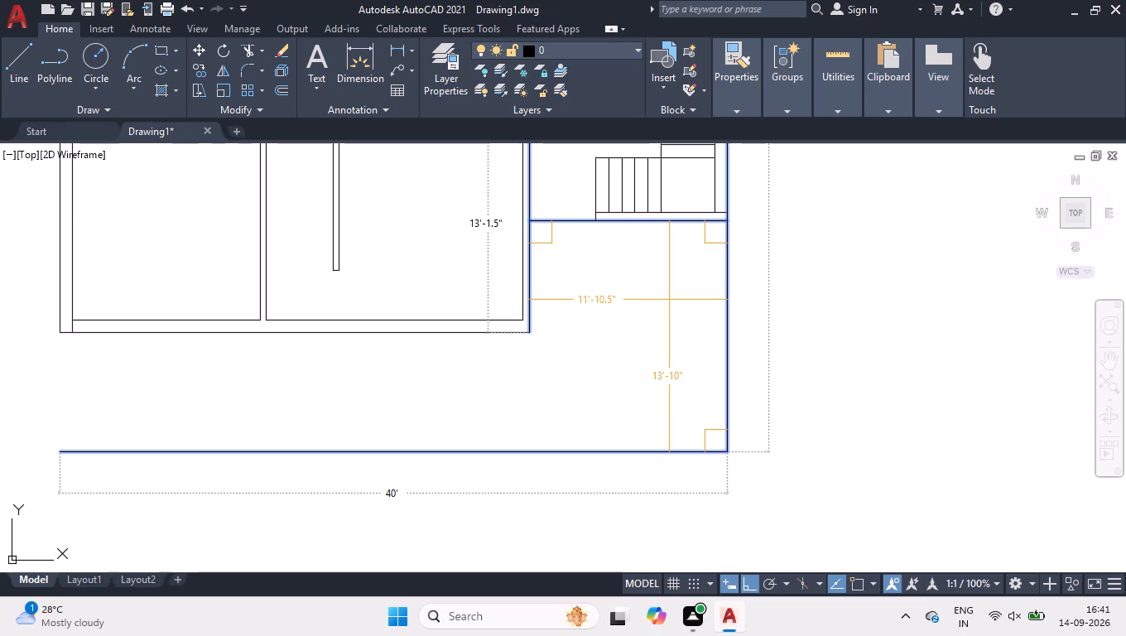
key("space")
Move the outer line of the lower-right room's right wall 1.5" to the left.
scroll(608, 366, "down", 3)
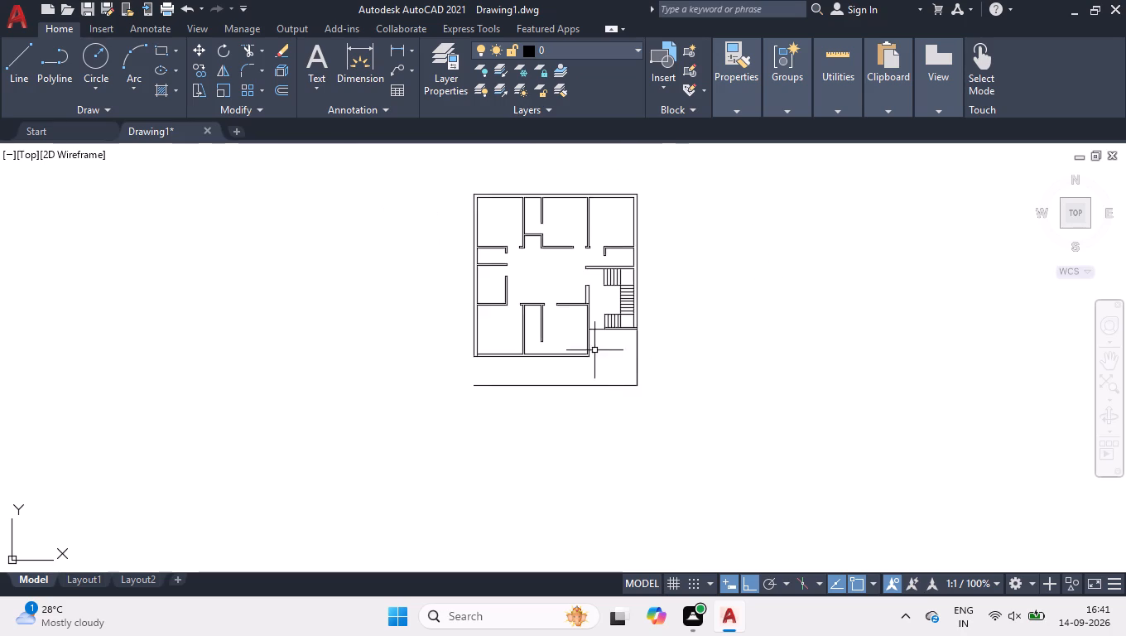
scroll(594, 349, "up", 3)
left_click(561, 245)
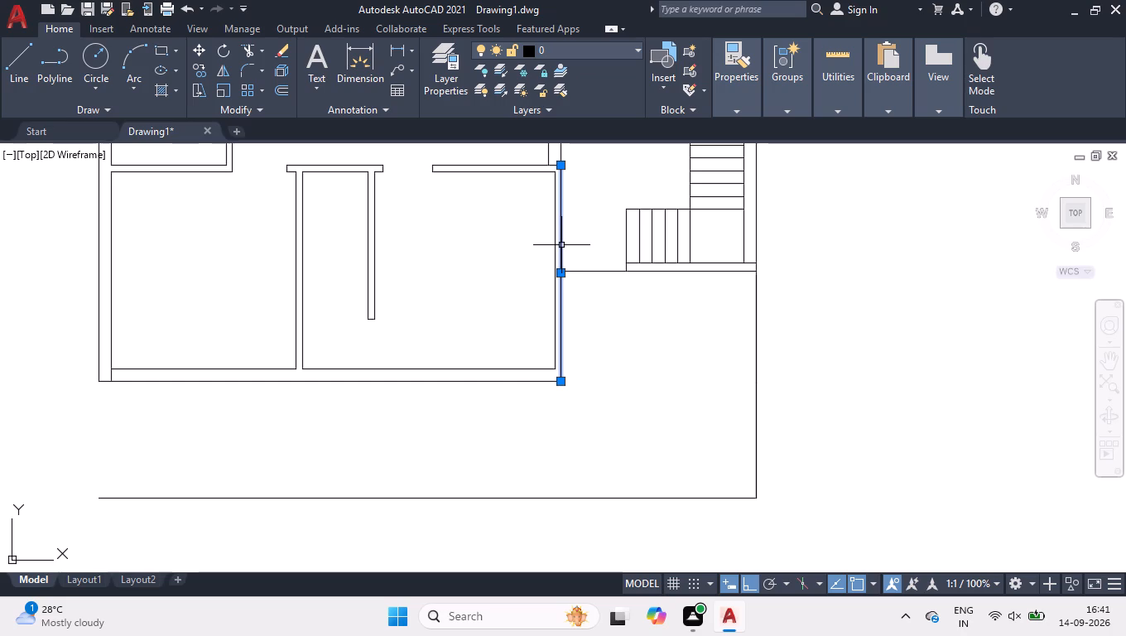
scroll(560, 280, "up", 7)
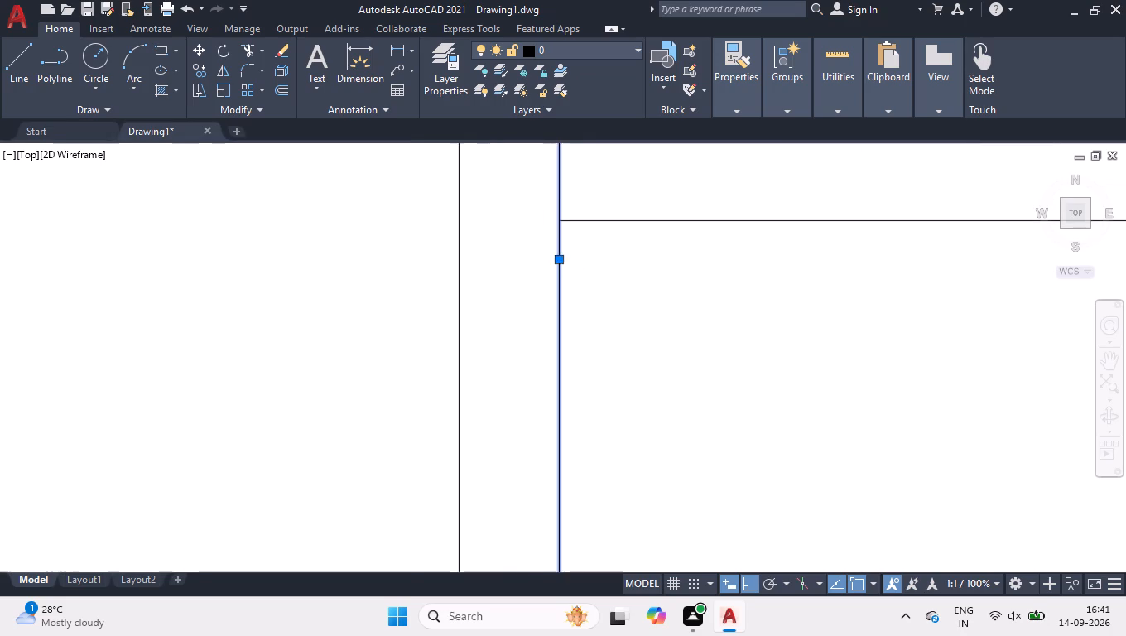
left_click(565, 273)
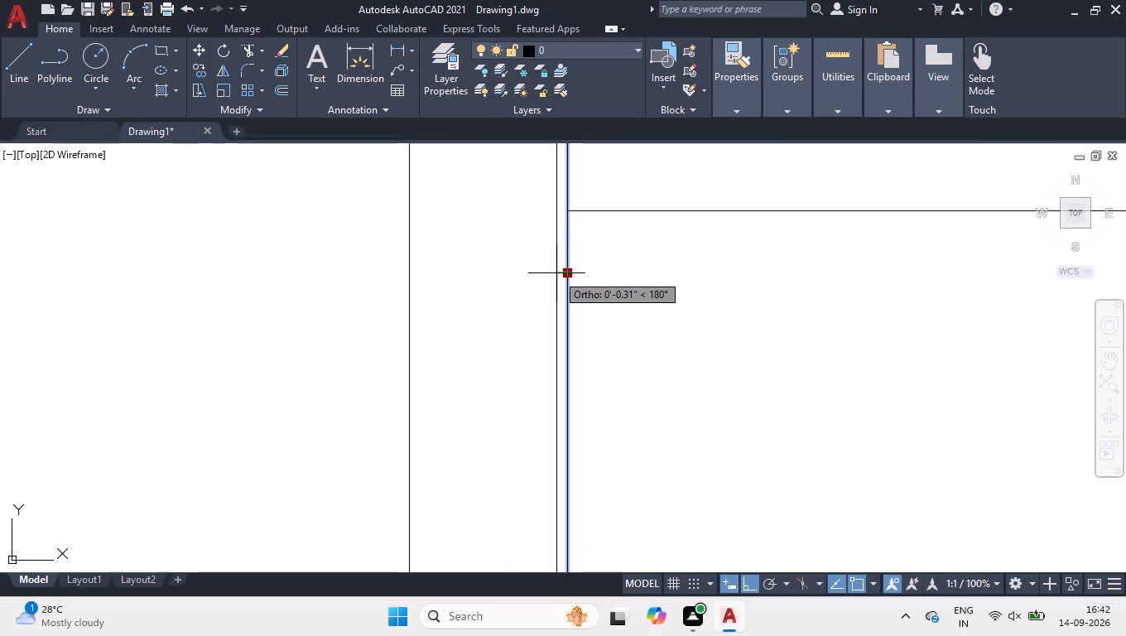
type("1.5")
key("Return")
scroll(504, 317, "down", 2)
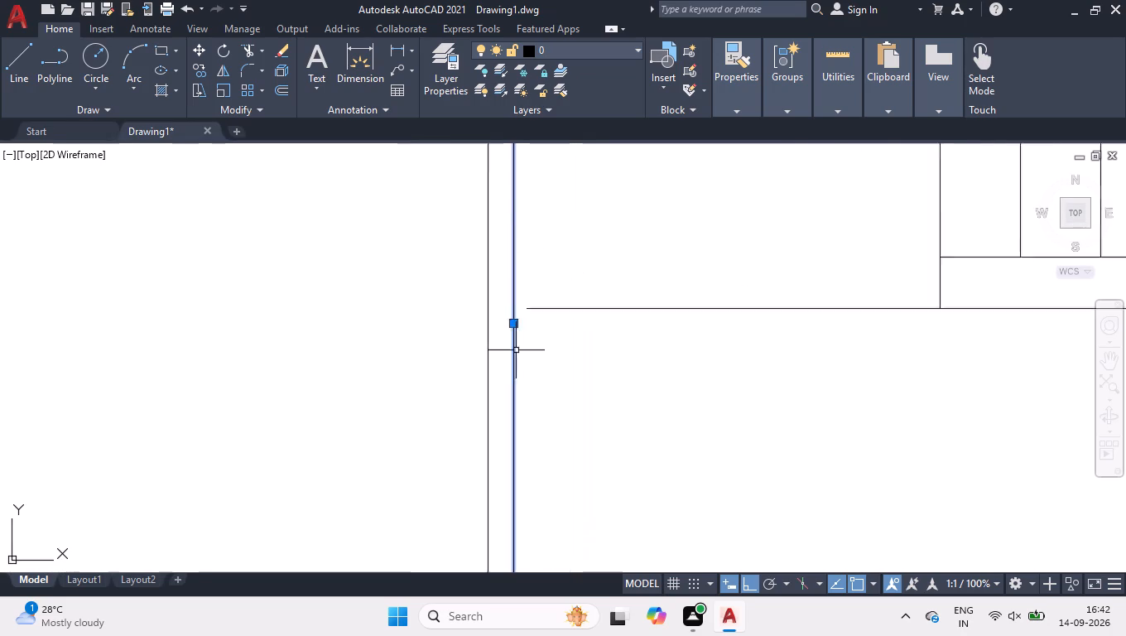
Move the right line of the short wall above the lower-right room 1.5" left, in line with the wall below.
scroll(517, 351, "down", 5)
scroll(529, 141, "up", 5)
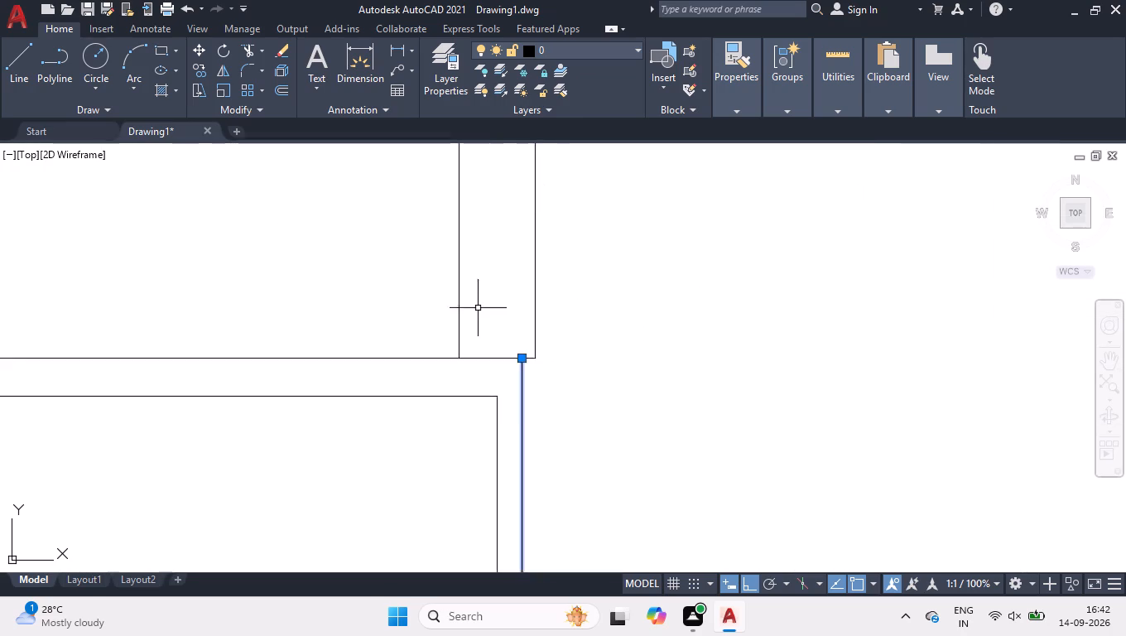
scroll(475, 318, "up", 2)
left_click(633, 333)
left_click(584, 352)
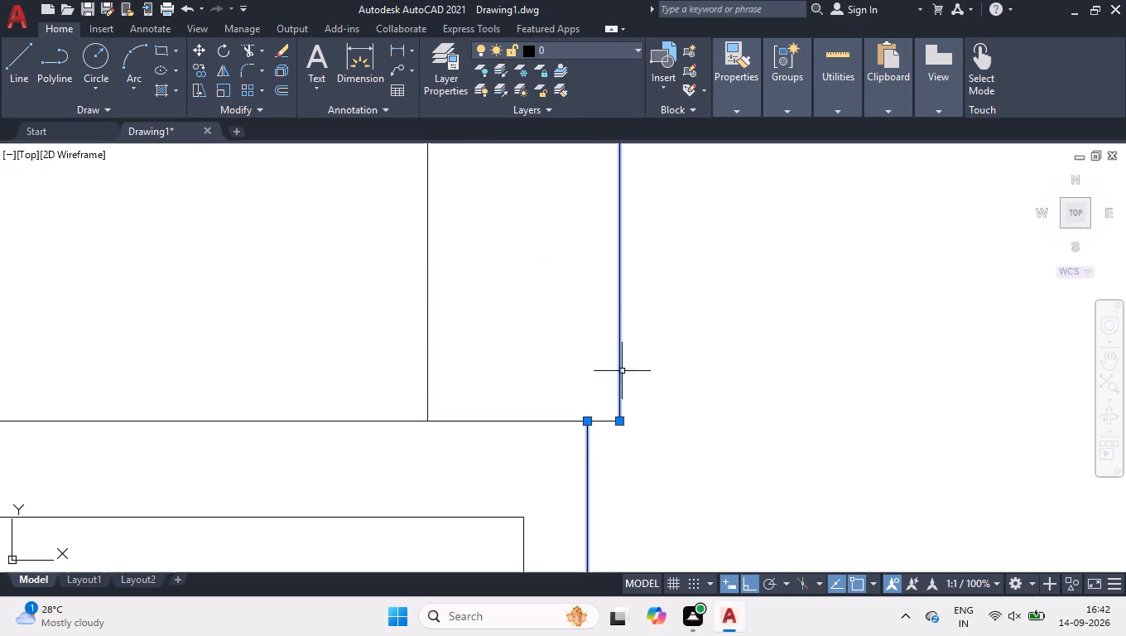
scroll(622, 397, "down", 2)
scroll(611, 239, "down", 3)
scroll(602, 166, "up", 1)
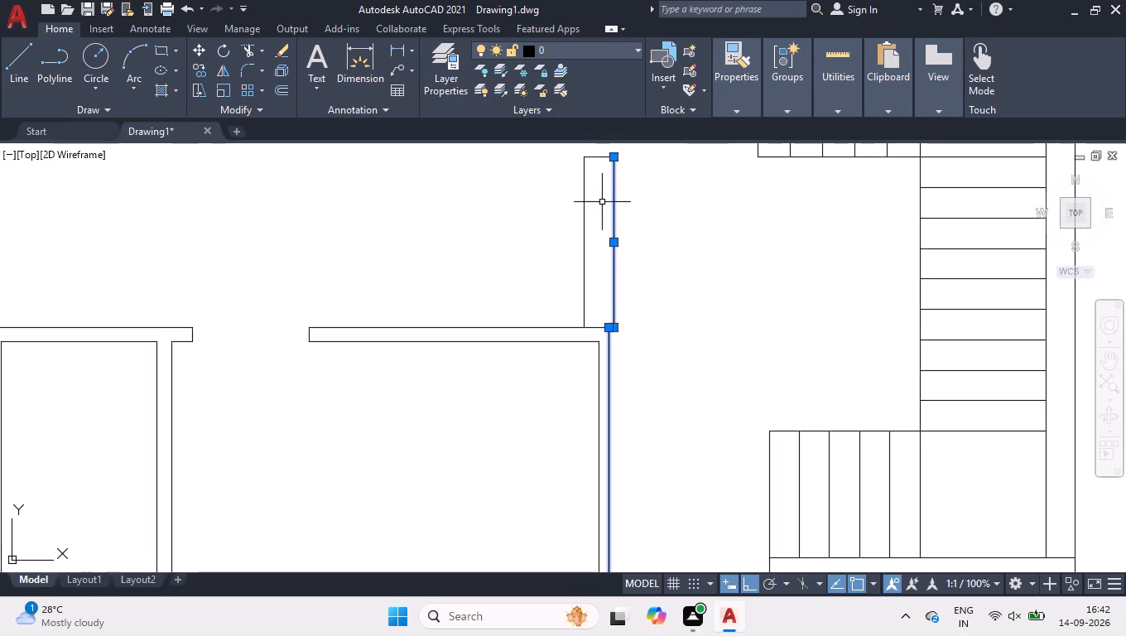
scroll(602, 204, "up", 1)
left_click(617, 267)
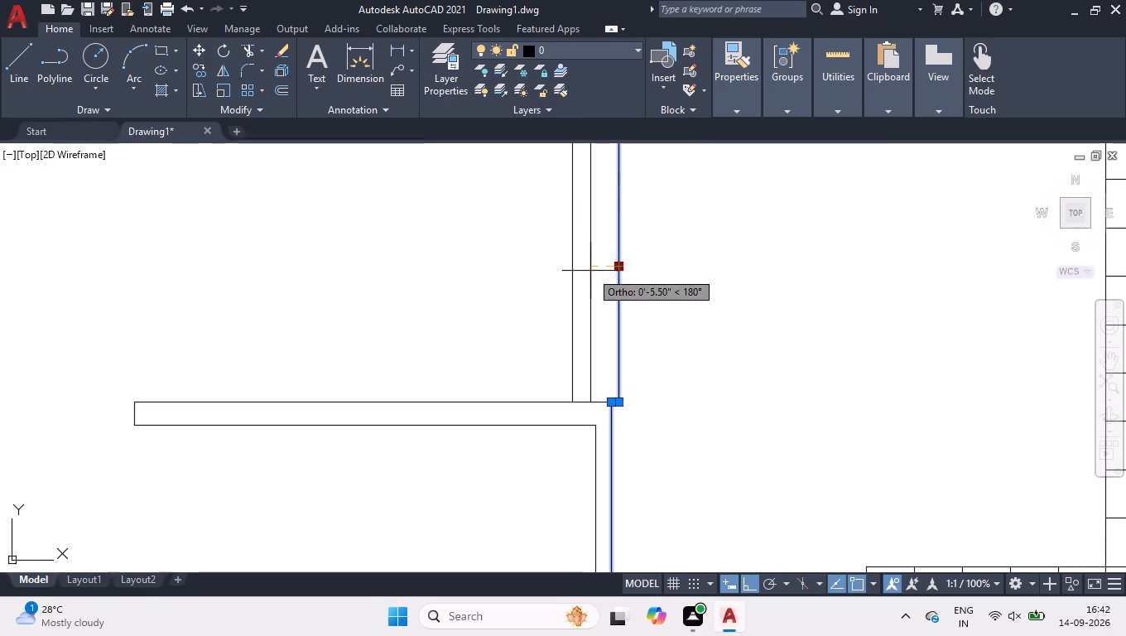
type("1.5")
key("Return")
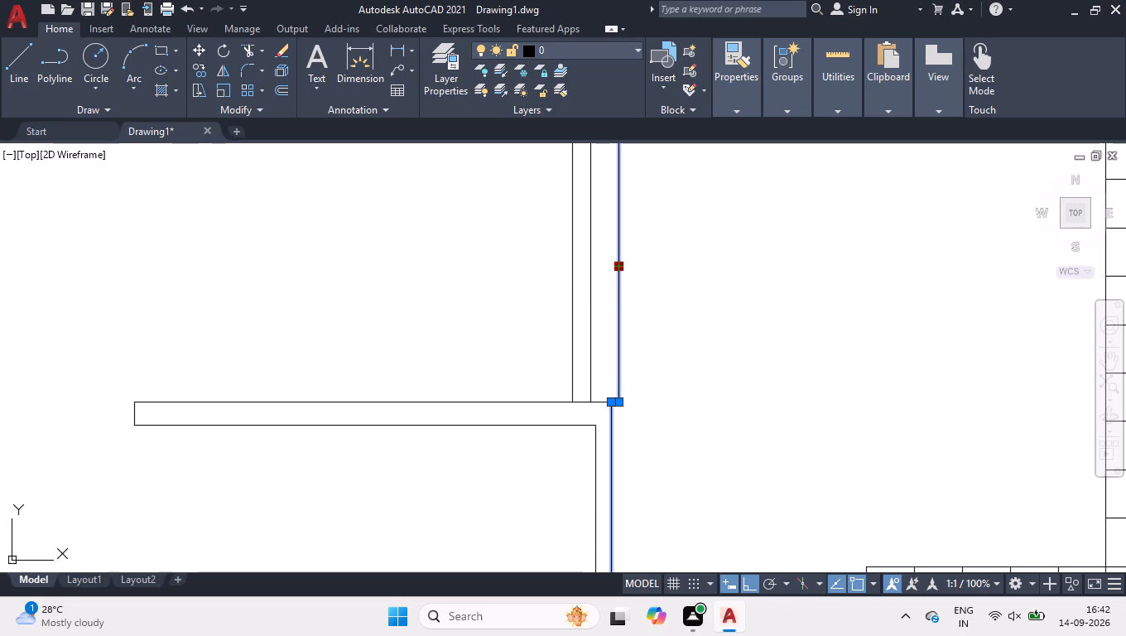
right_click(589, 271)
left_click(642, 467)
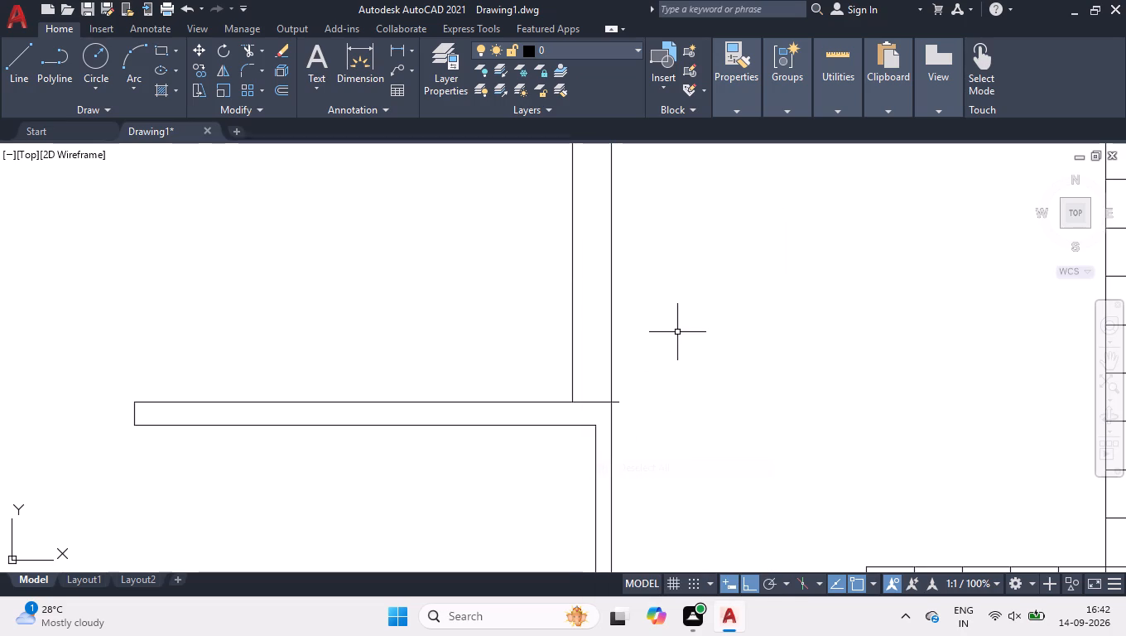
Trim the horizontal wall line ends projecting past the shifted right wall at the lower-right room's upper and bottom corners.
type("tr")
key("space")
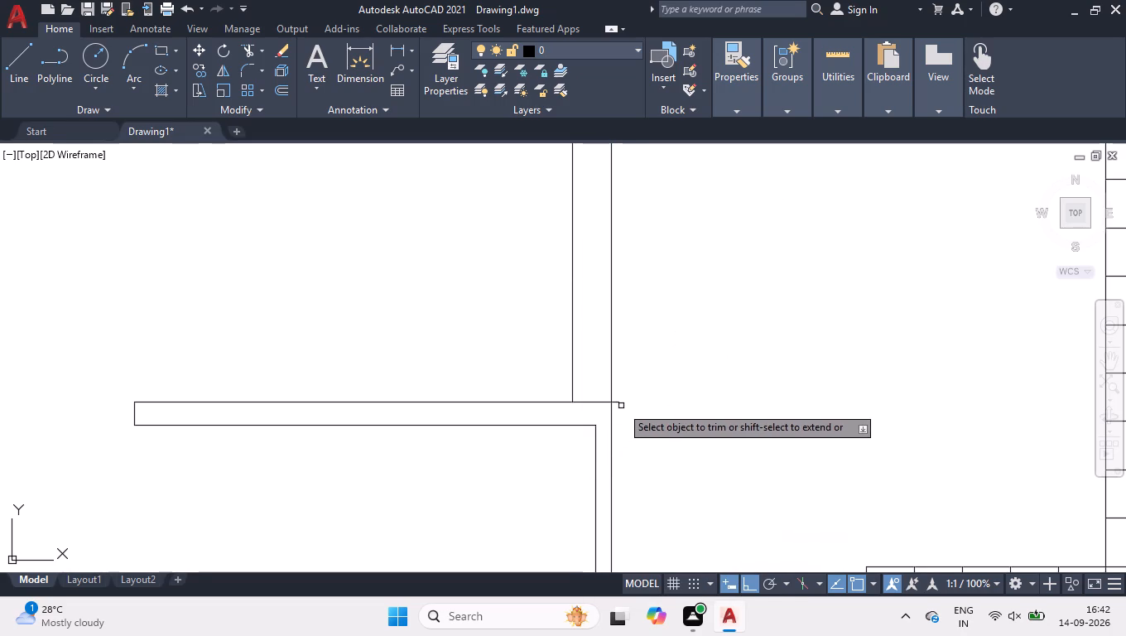
left_click(619, 404)
scroll(628, 345, "down", 3)
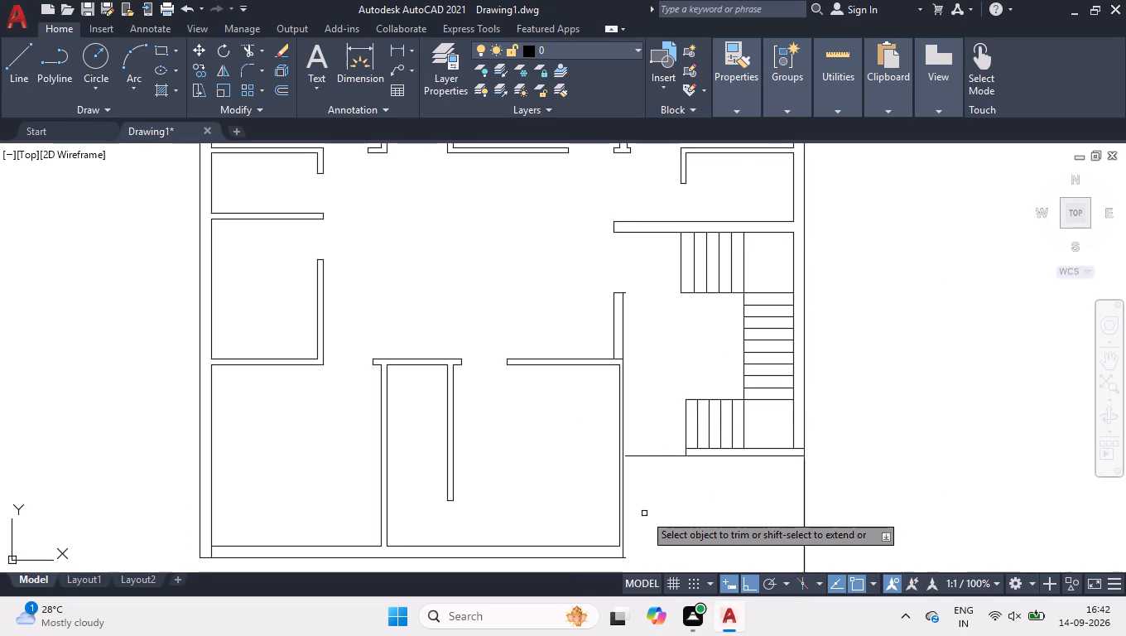
scroll(627, 566, "up", 6)
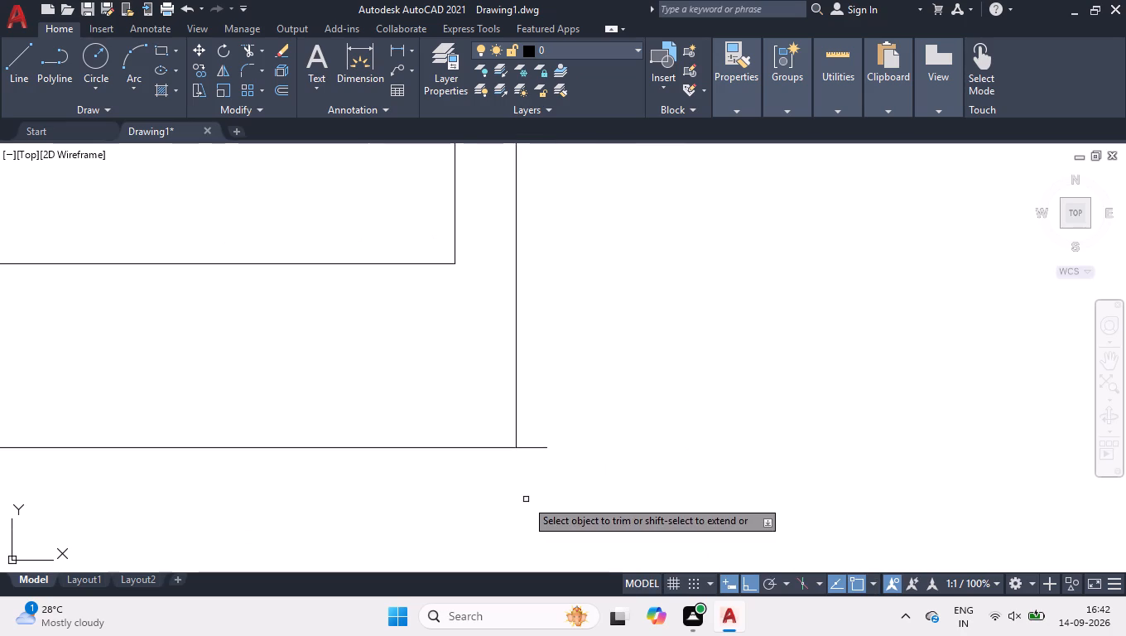
scroll(526, 499, "up", 1)
left_click_drag(529, 462, 541, 423)
left_click(577, 300)
left_click(520, 447)
key("space")
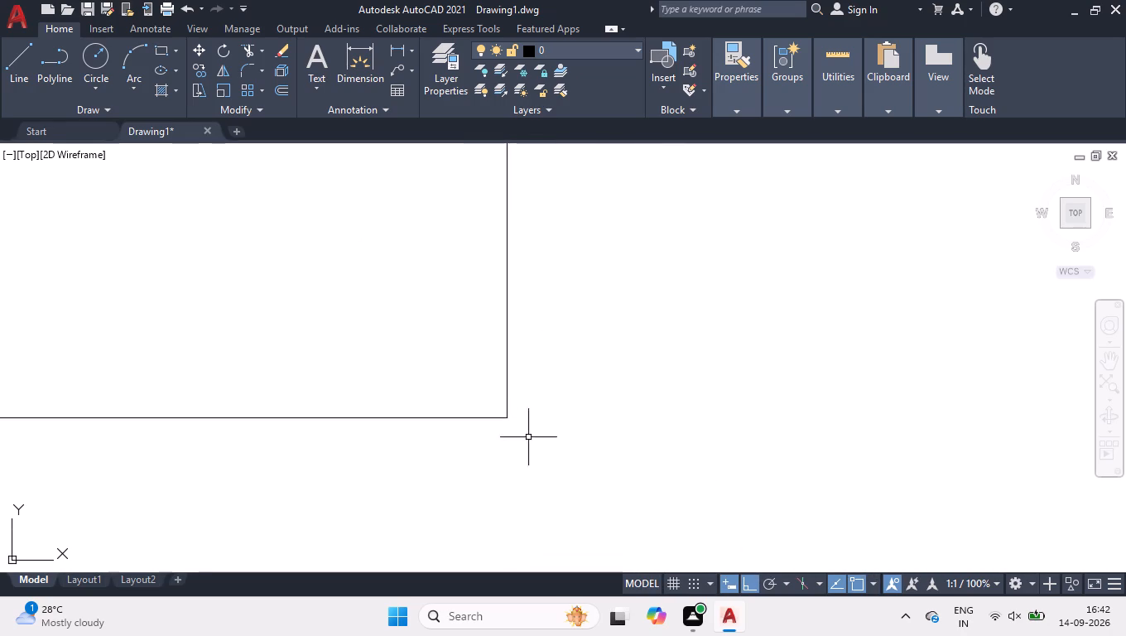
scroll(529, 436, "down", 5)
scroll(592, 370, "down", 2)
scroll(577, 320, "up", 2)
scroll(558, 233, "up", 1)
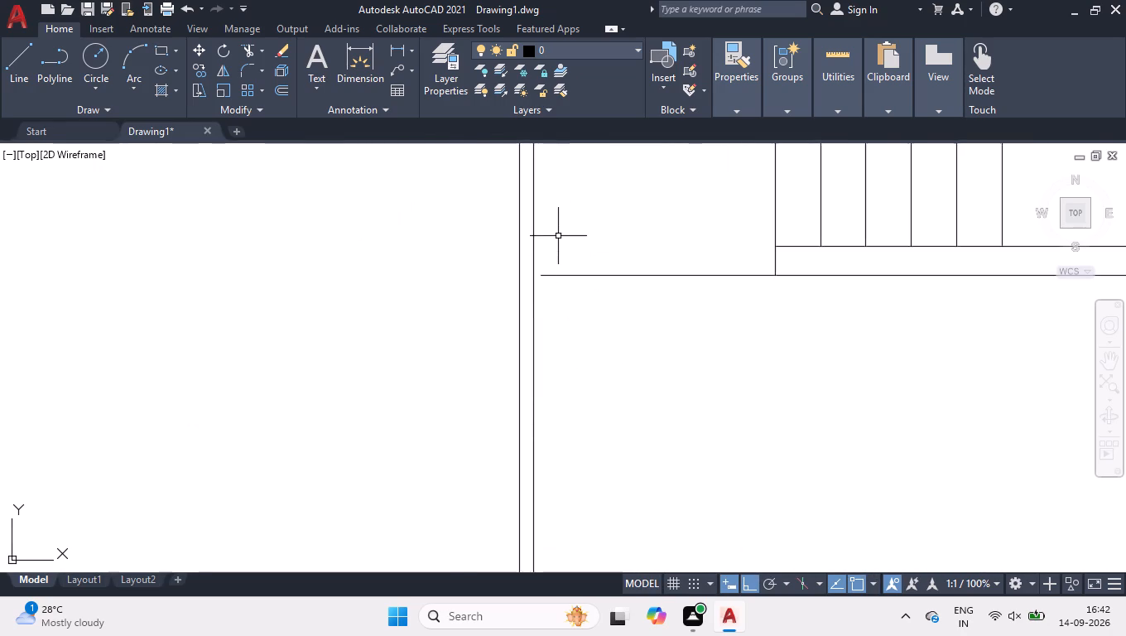
Extend the lower stair wall's bottom line leftward to meet the outer line of the lower-right room's right wall.
scroll(558, 255, "up", 2)
left_click_drag(591, 257, 582, 287)
left_click(526, 393)
scroll(479, 274, "up", 2)
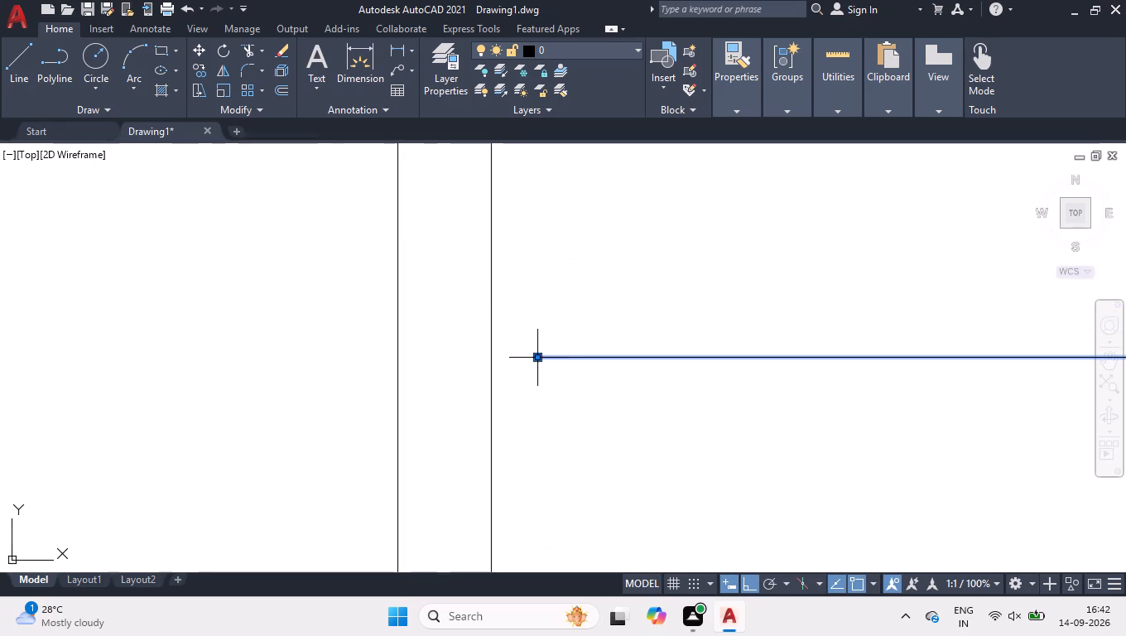
left_click(540, 360)
left_click(495, 356)
Move the short vertical end line of the lower stair wall 1.5" to the left.
scroll(494, 347, "down", 3)
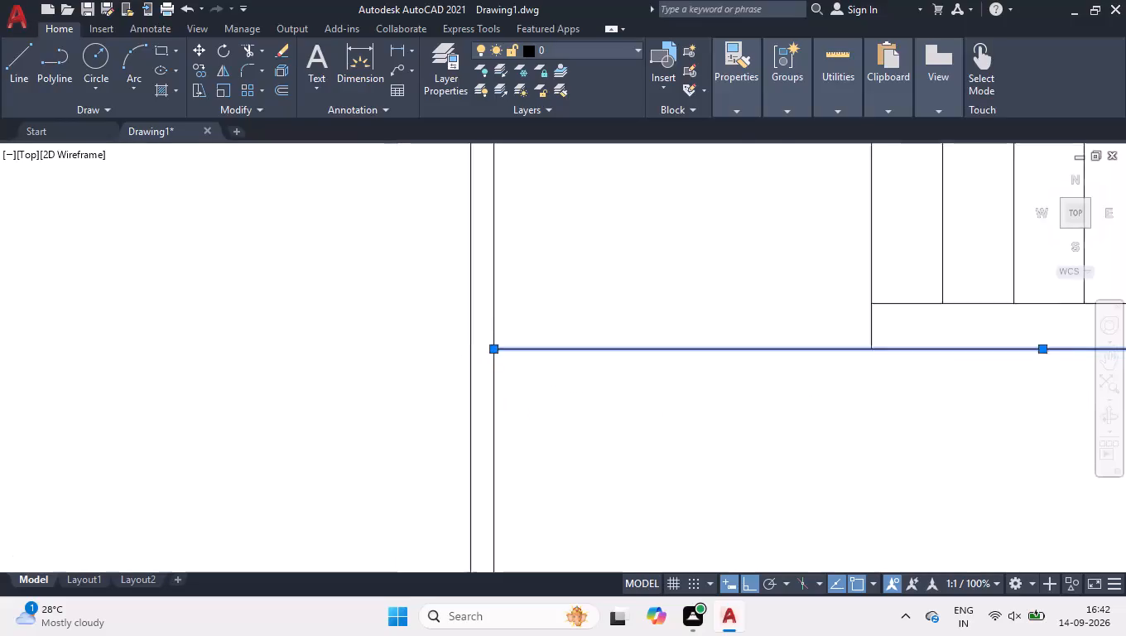
scroll(494, 347, "down", 3)
scroll(598, 347, "up", 4)
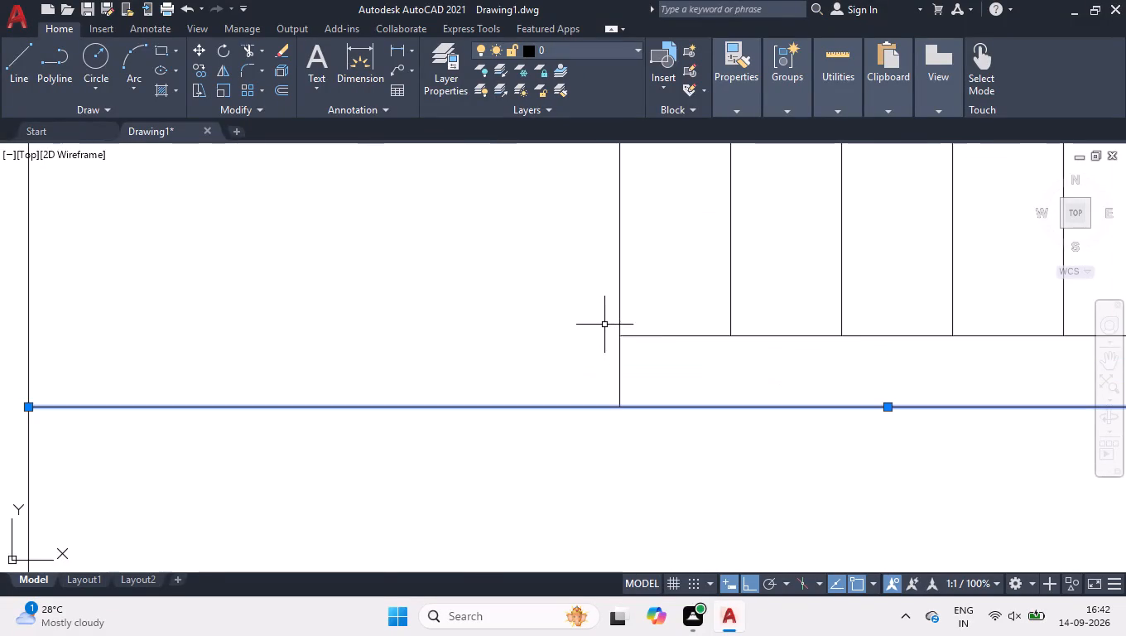
left_click(604, 322)
left_click(674, 436)
scroll(560, 369, "up", 1)
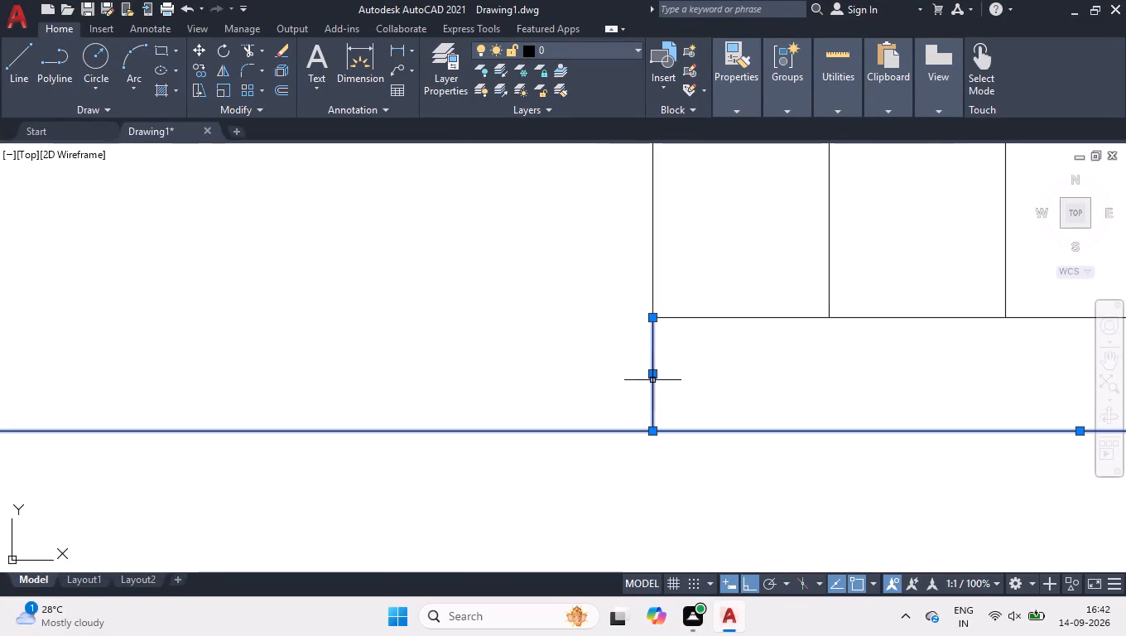
left_click(651, 378)
type("1.5")
key("Return")
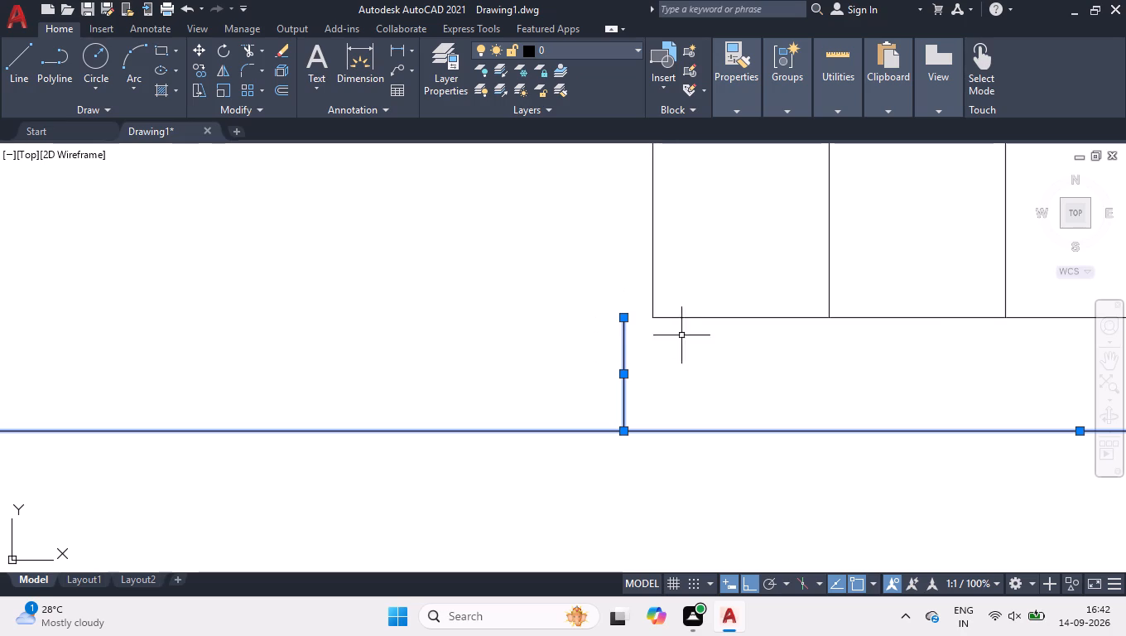
Stretch the left end of the lower stair wall's top line to meet the top of the shifted end line.
left_click_drag(682, 335, 681, 328)
left_click(677, 293)
scroll(656, 310, "up", 3)
left_click(628, 346)
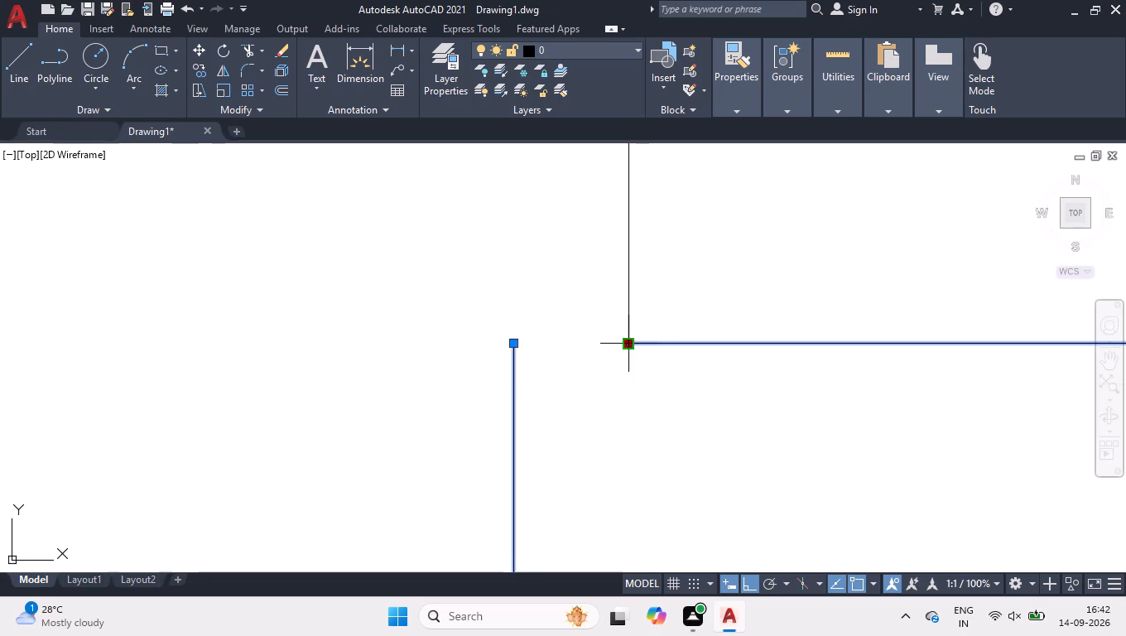
left_click(509, 347)
right_click(489, 310)
left_click(569, 463)
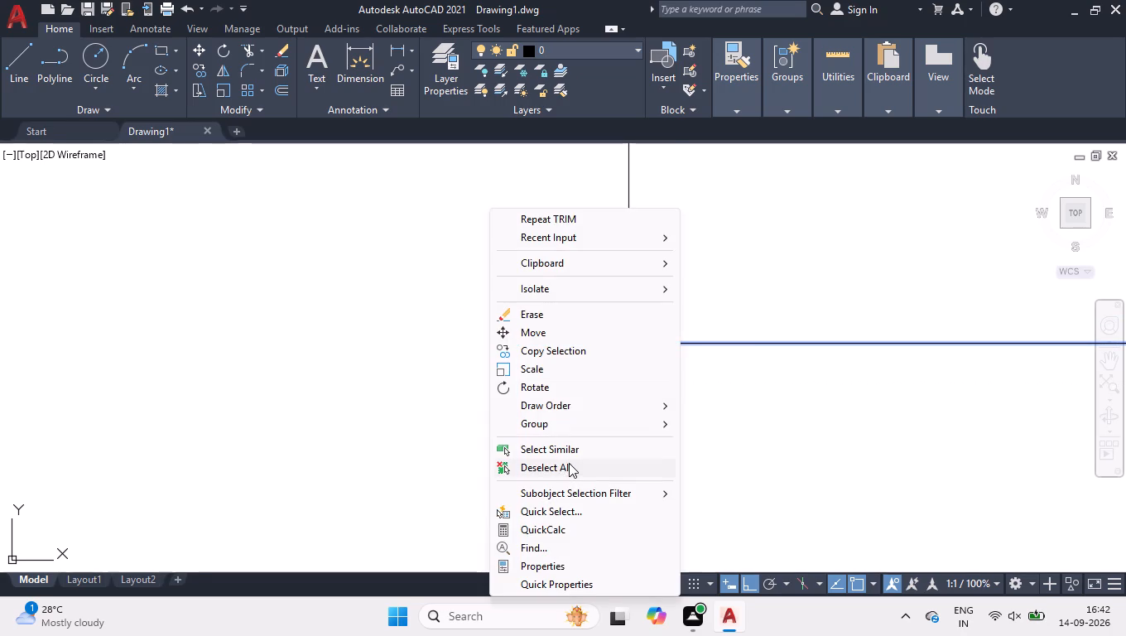
Measure the opening between the lower-right room's right wall and the end of the lower stair wall.
scroll(559, 399, "down", 9)
scroll(587, 332, "up", 2)
scroll(596, 420, "up", 2)
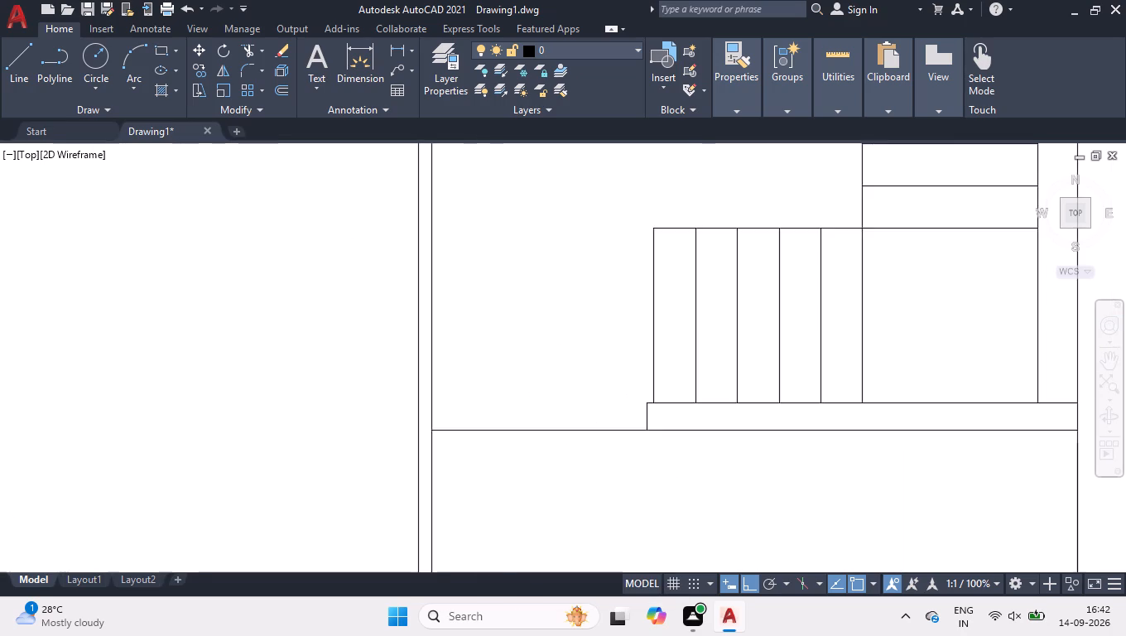
scroll(596, 420, "up", 1)
left_click(811, 135)
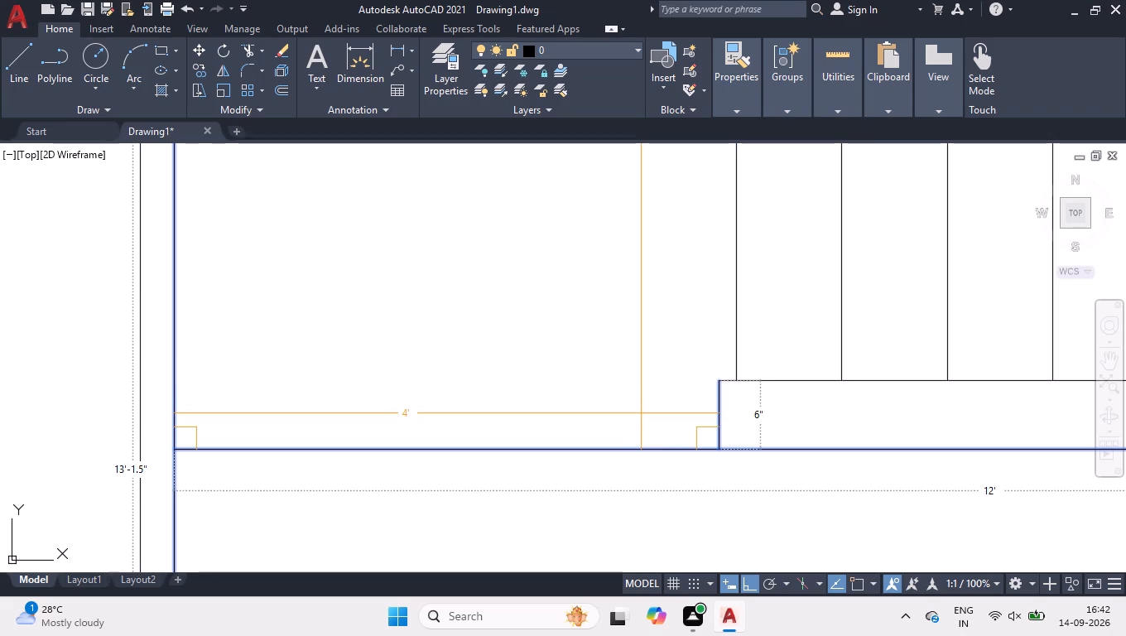
key("Return")
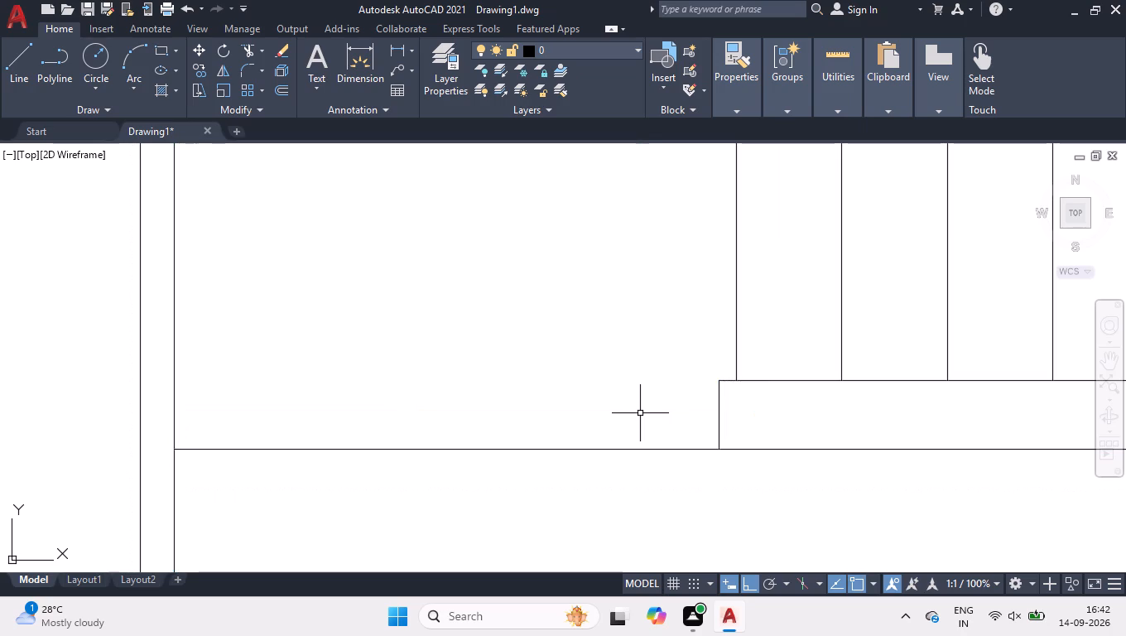
Delete the short vertical line segment overlapping the right boundary line just below the lower stair wall.
scroll(577, 405, "down", 2)
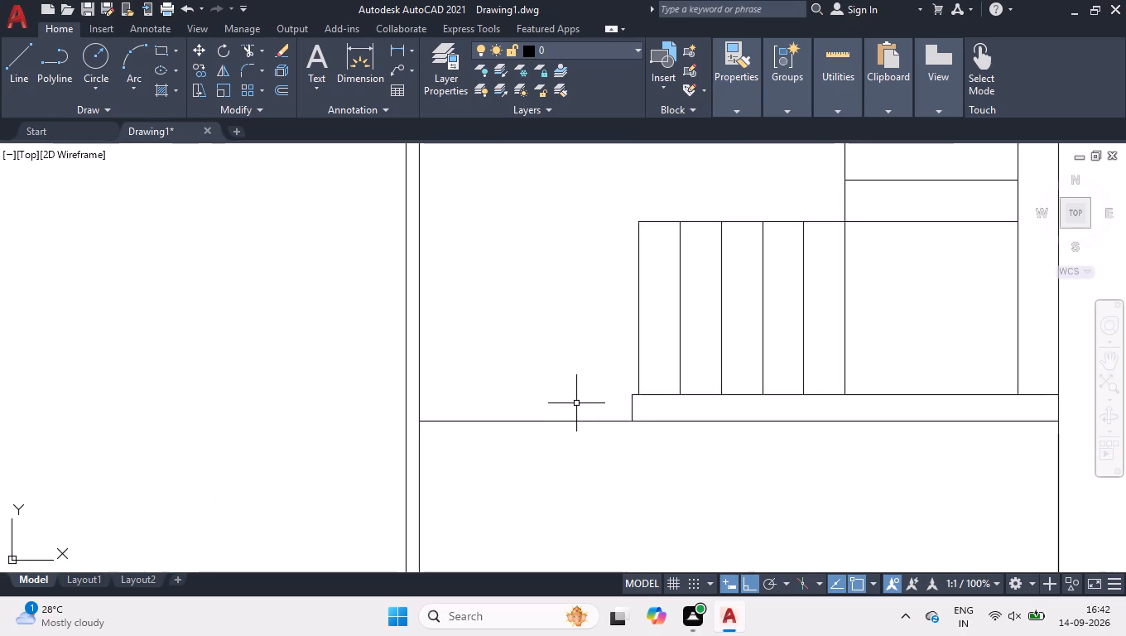
scroll(573, 400, "down", 4)
scroll(570, 520, "up", 2)
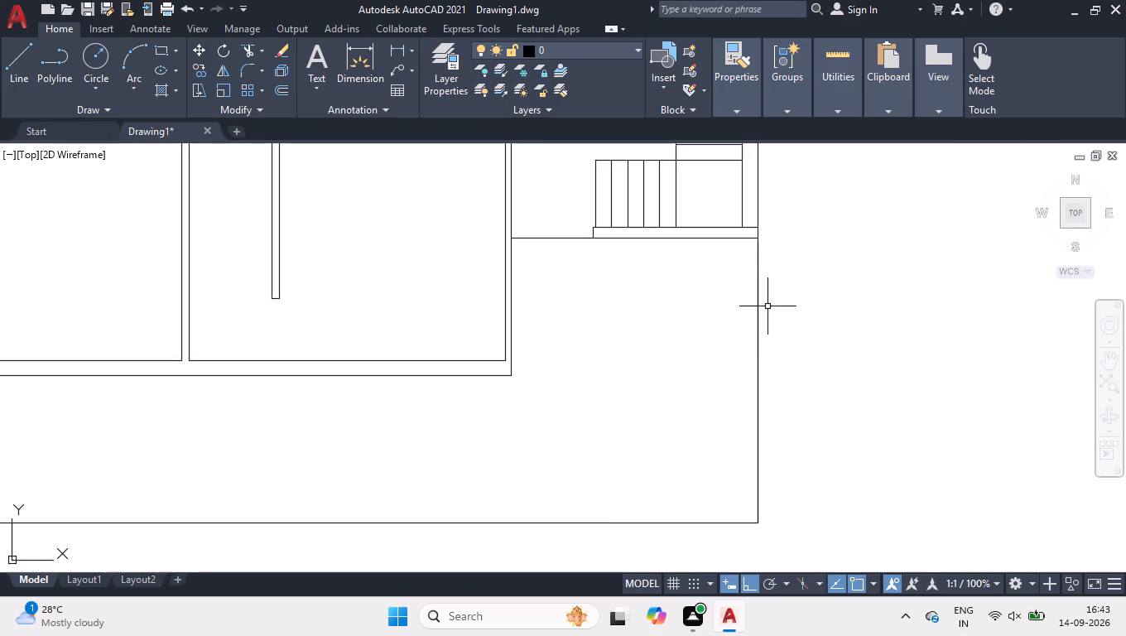
left_click(779, 326)
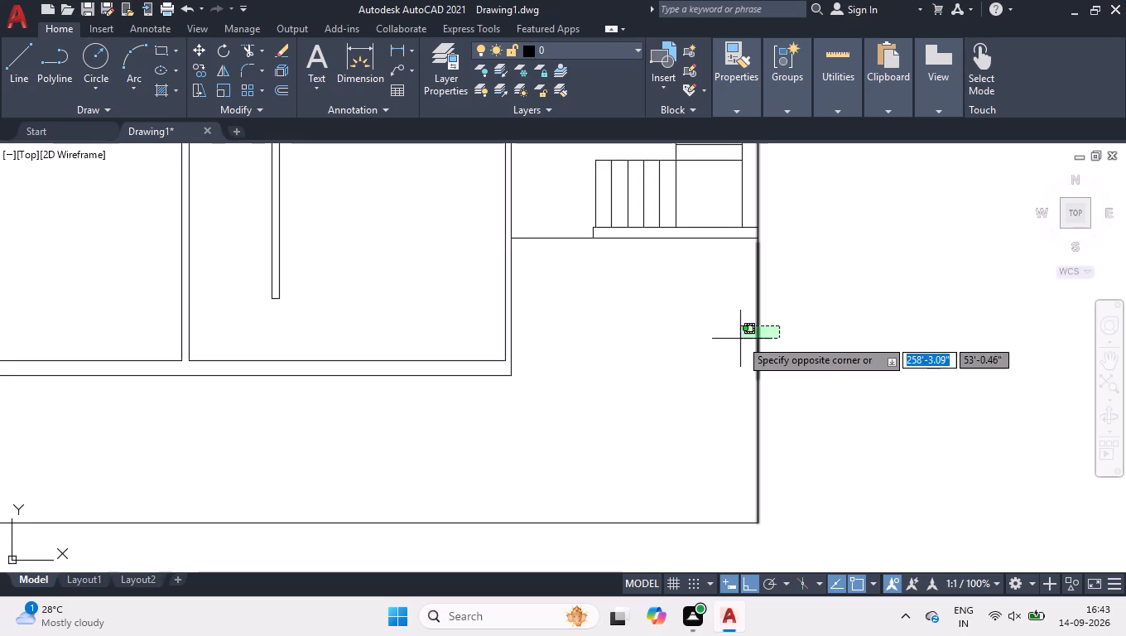
left_click(824, 350)
left_click(758, 276)
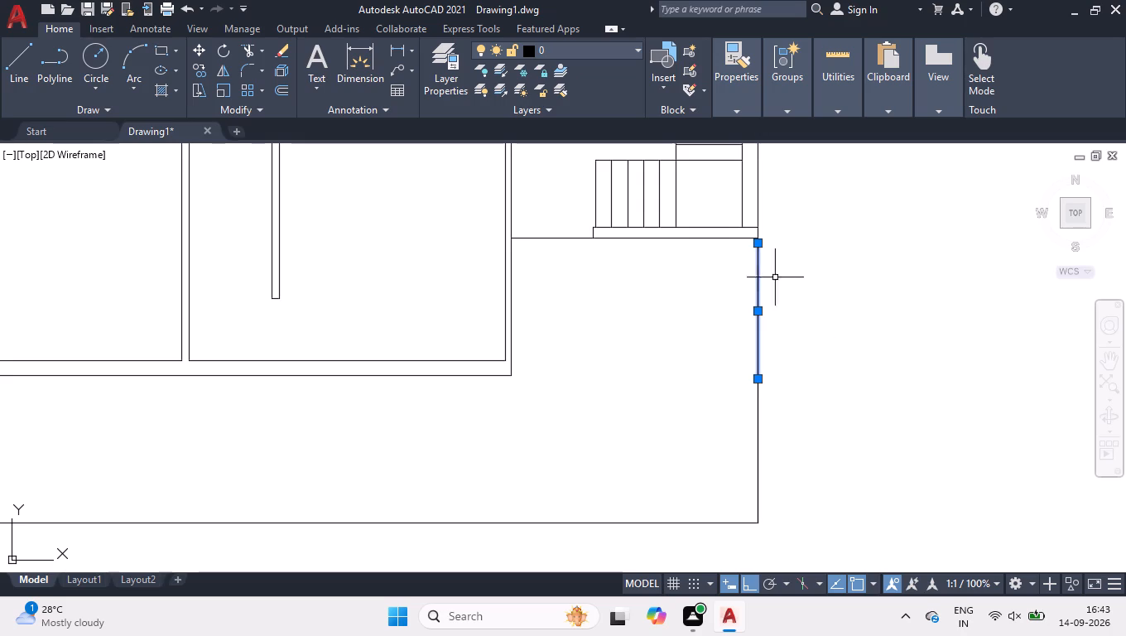
key("Delete")
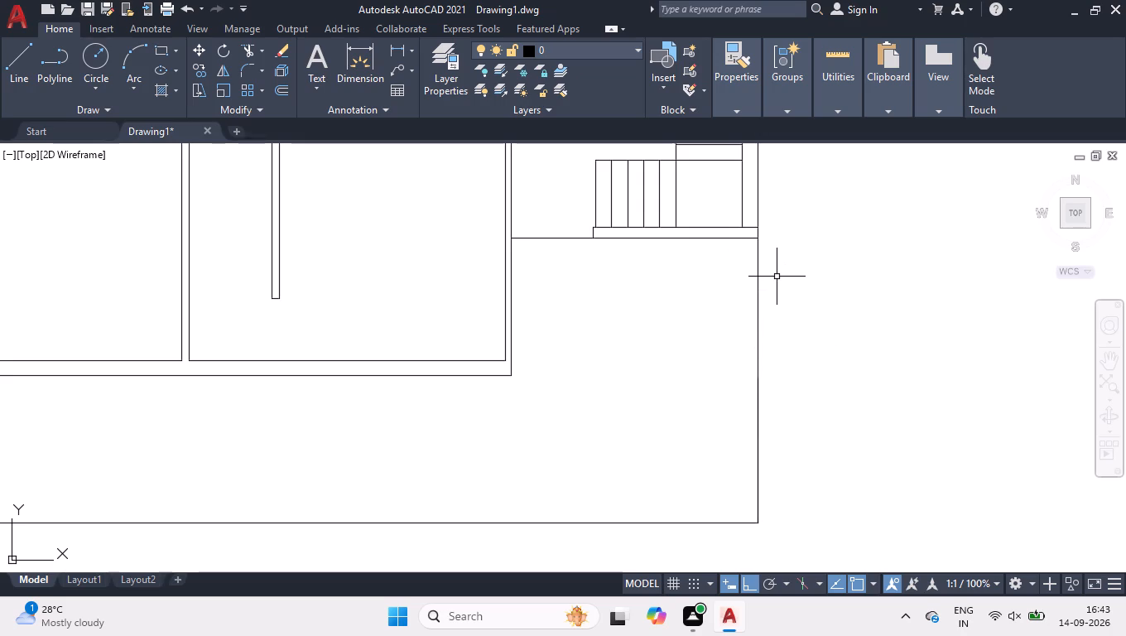
Break the right boundary line at a point where it meets the lower stair wall's bottom line.
key("r")
key("BackSpace")
type("br")
key("Down")
key("Return")
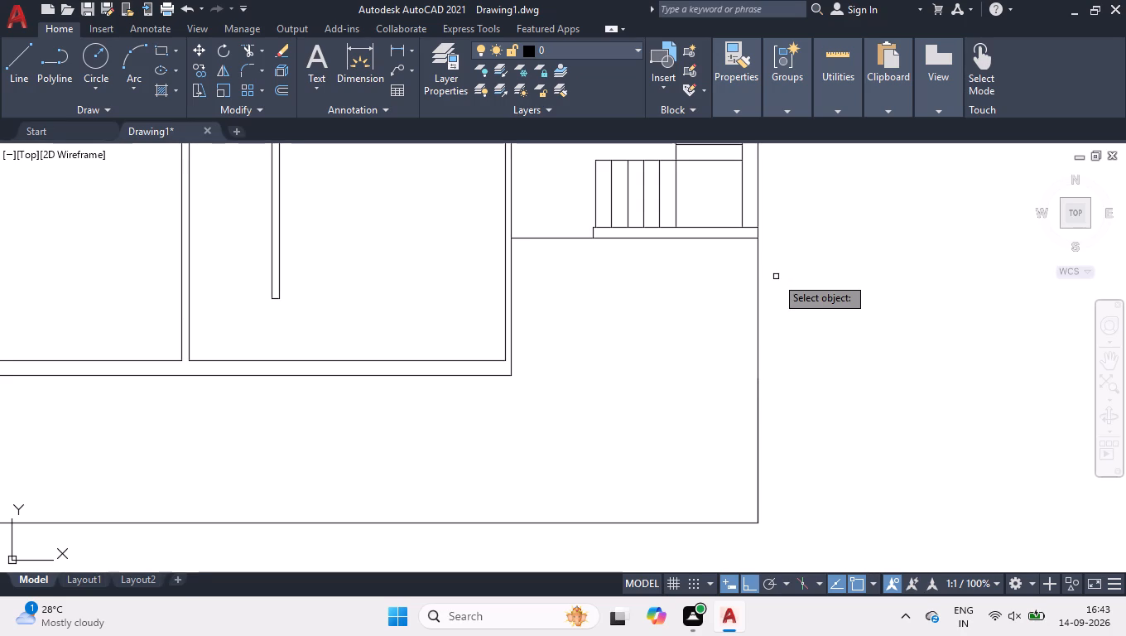
left_click(758, 314)
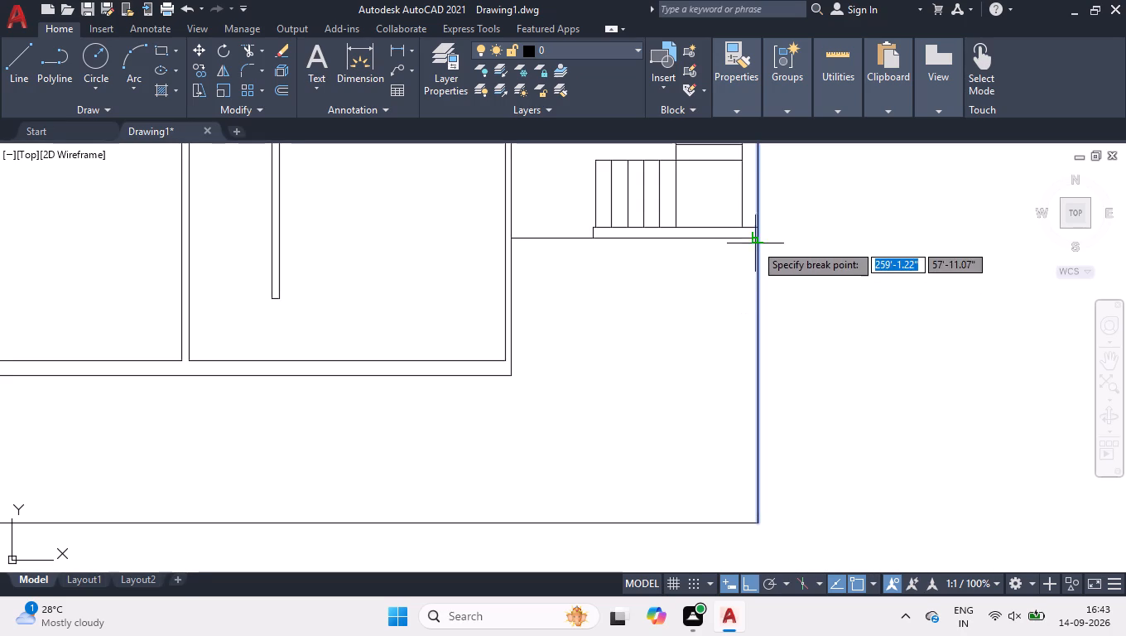
left_click(754, 239)
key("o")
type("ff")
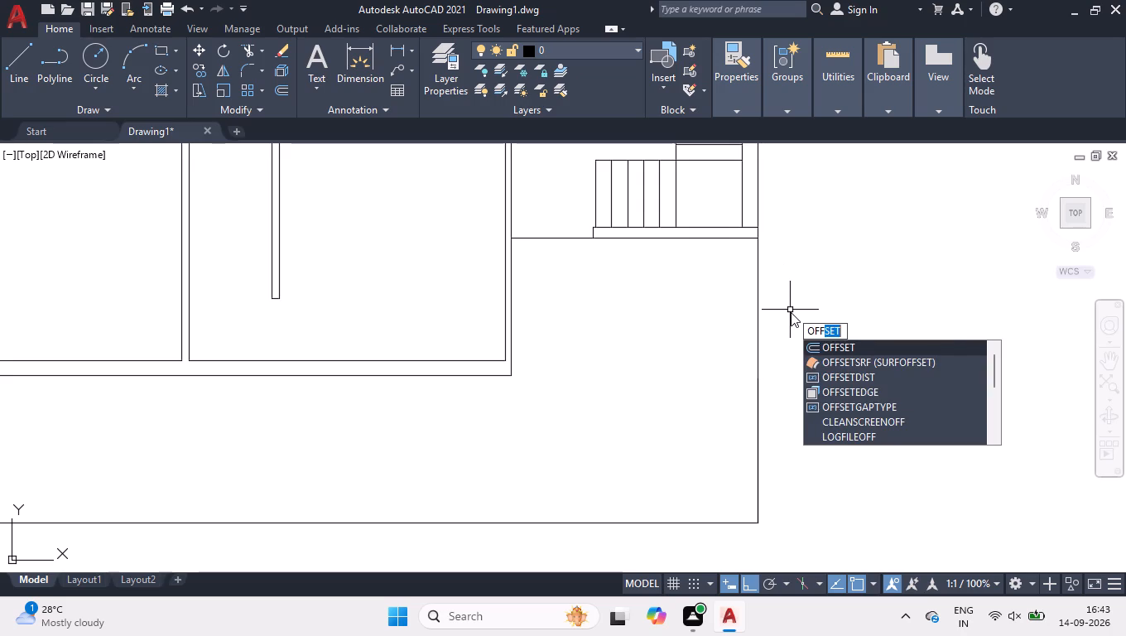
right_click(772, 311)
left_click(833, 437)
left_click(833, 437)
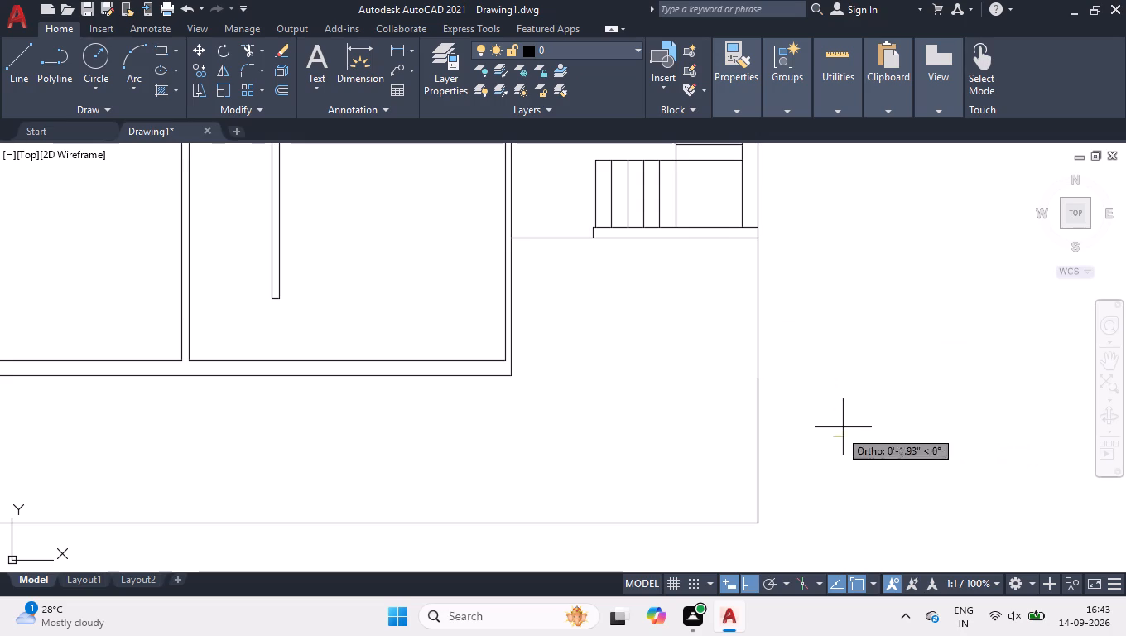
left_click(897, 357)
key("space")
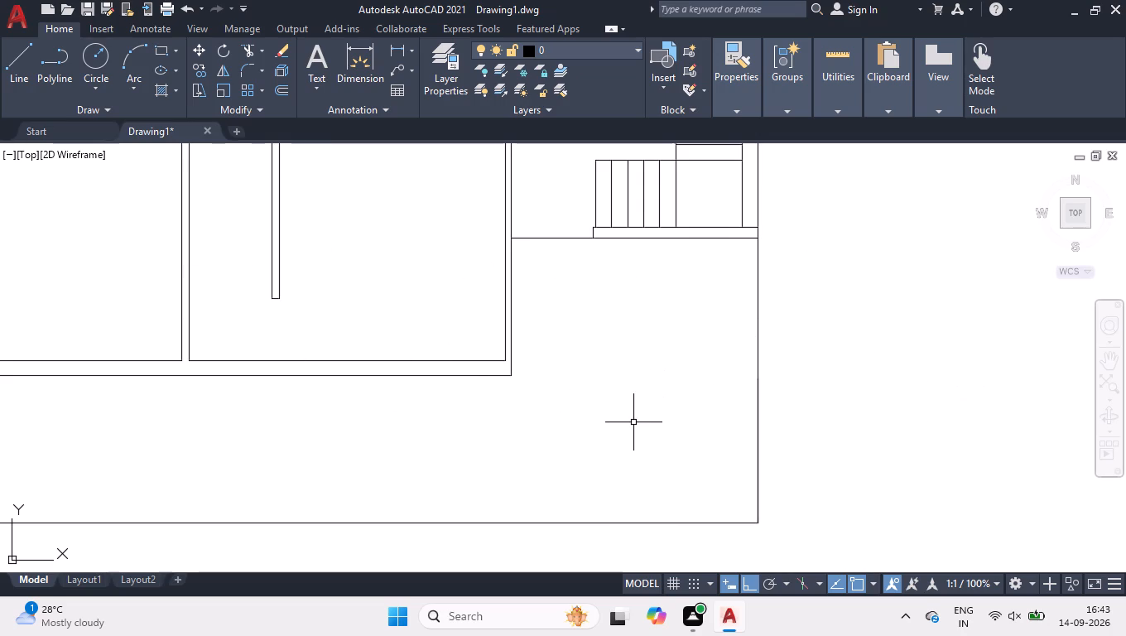
Draw the entrance step outline: 1'6" down from the lower stair wall's bottom line, then left to the lower-right room's right wall.
scroll(563, 252, "up", 2)
scroll(563, 243, "down", 1)
key("l")
key("Return")
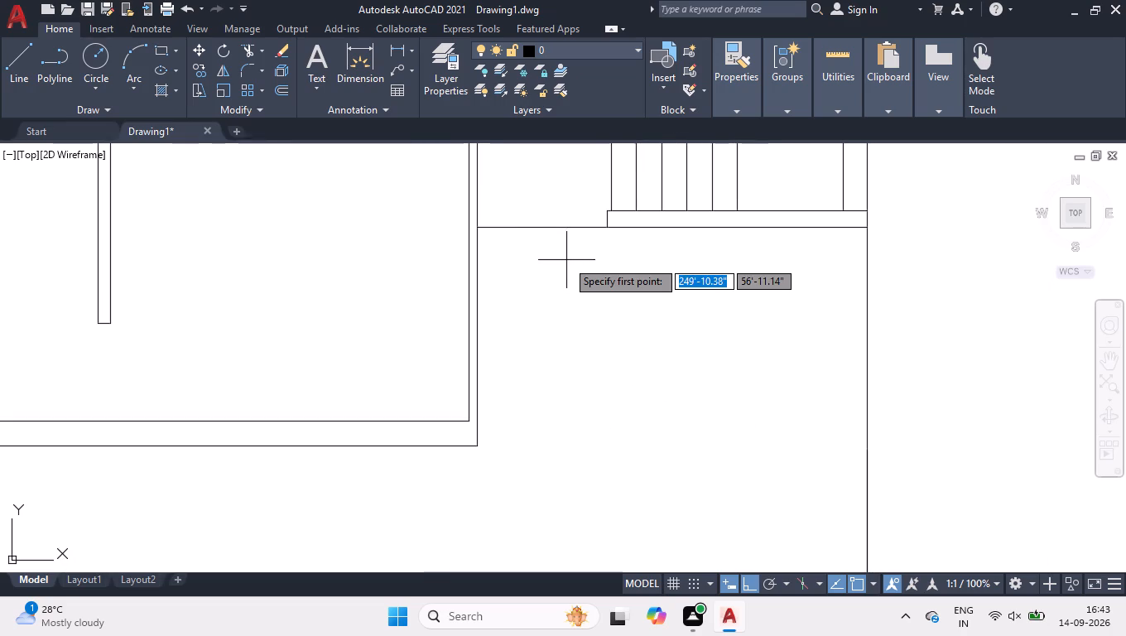
left_click(620, 229)
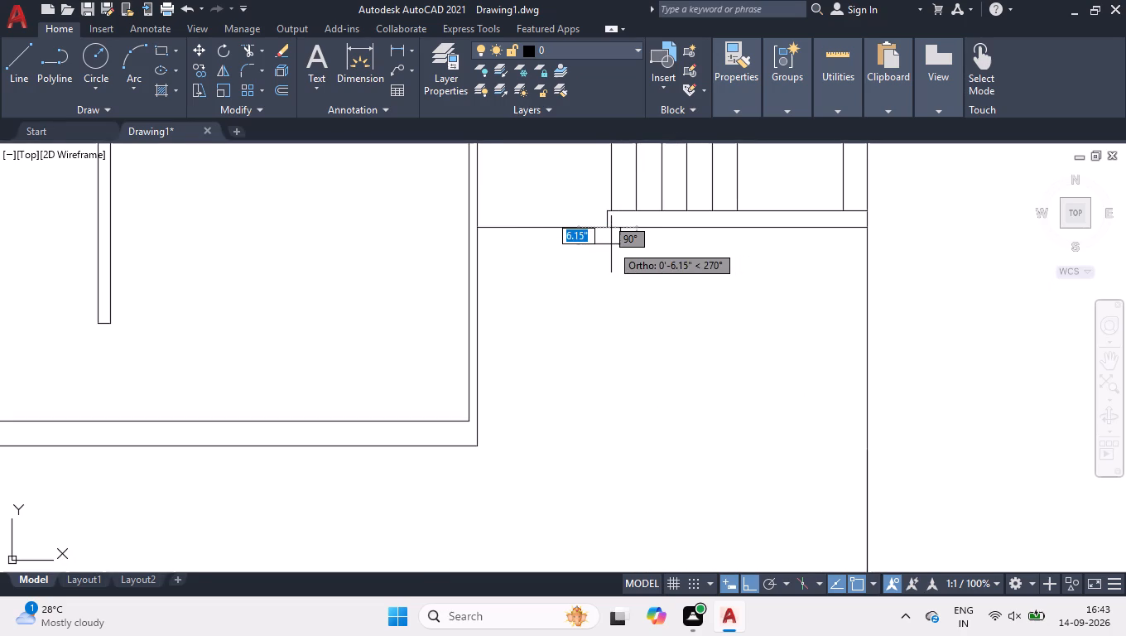
type("1'")
key("6")
key("Return")
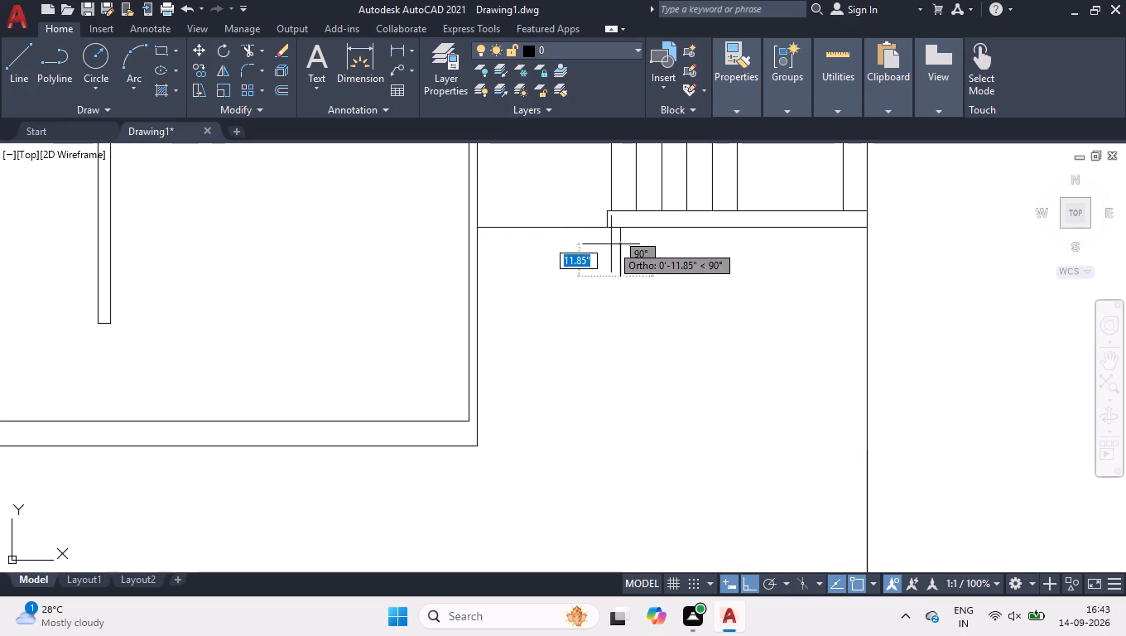
left_click(479, 273)
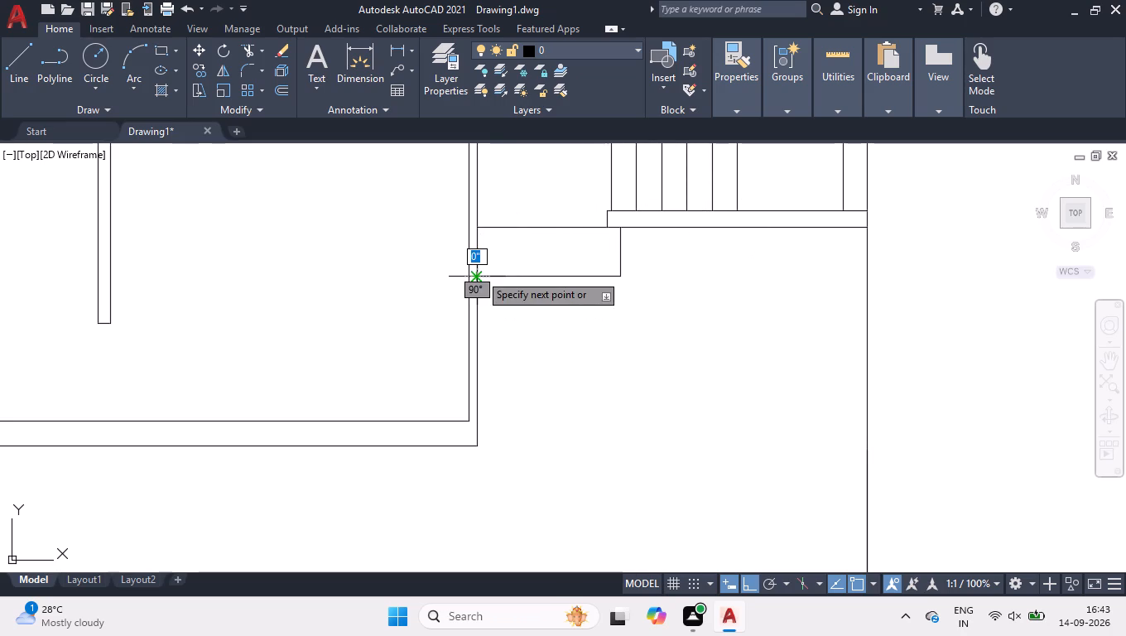
key("space")
Draw a horizontal tread line from the midpoint of the entrance step's right edge to the lower-right room's right wall.
key("space")
left_click(618, 253)
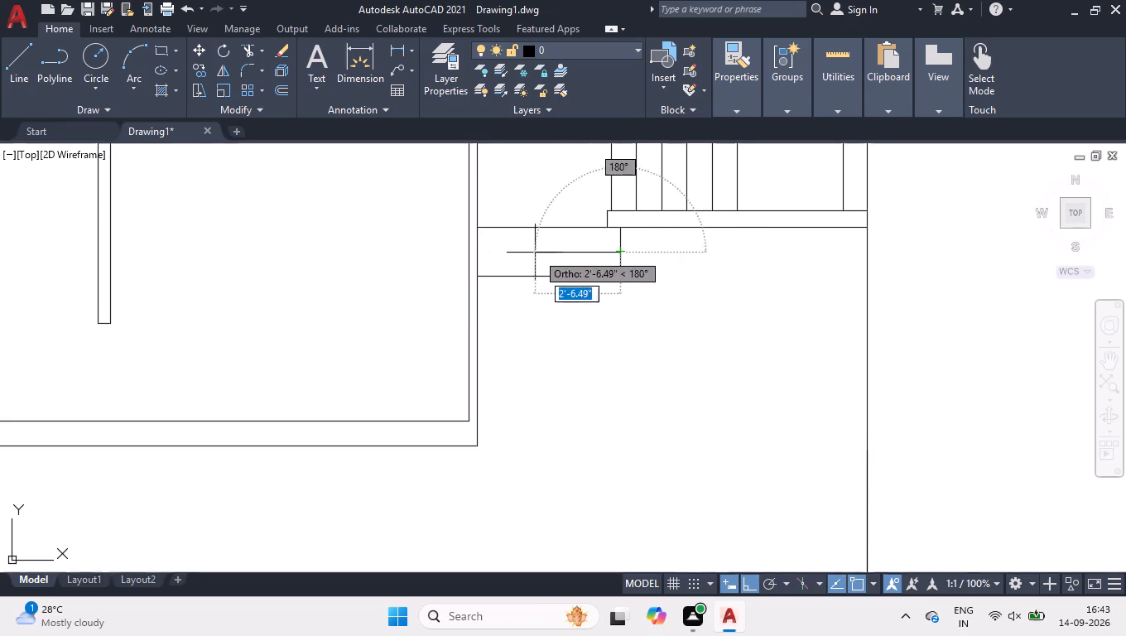
left_click(479, 254)
key("space")
Draw a vertical line from the lower outer wall near its right end down to the bottom boundary line, closing a 9" square column there.
scroll(624, 354, "down", 2)
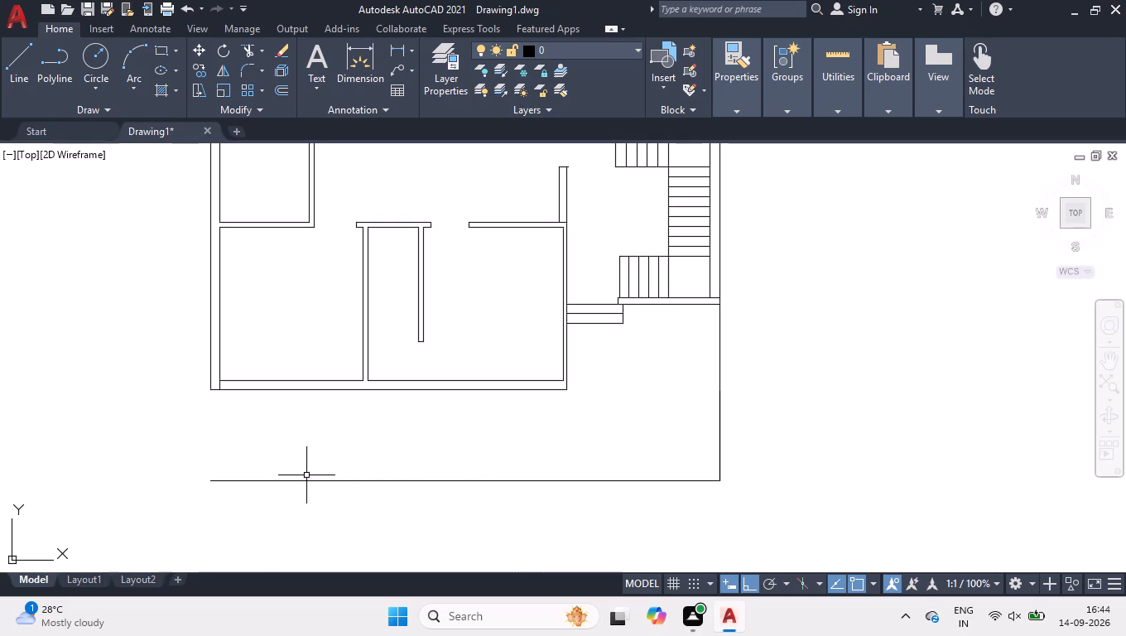
scroll(638, 449, "down", 1)
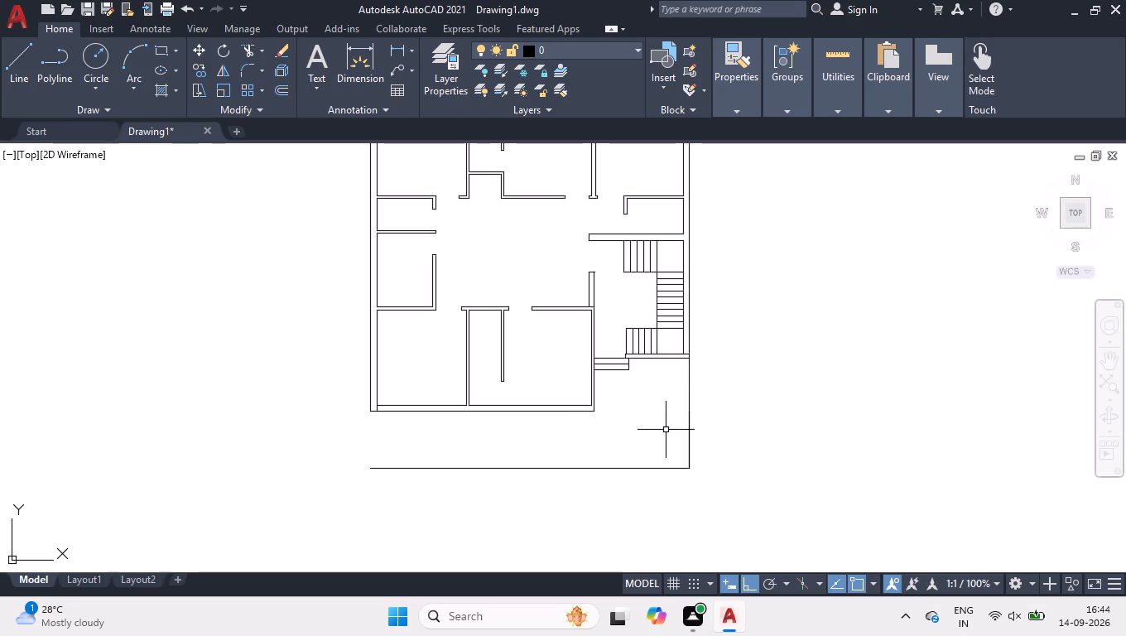
key("l")
key("Return")
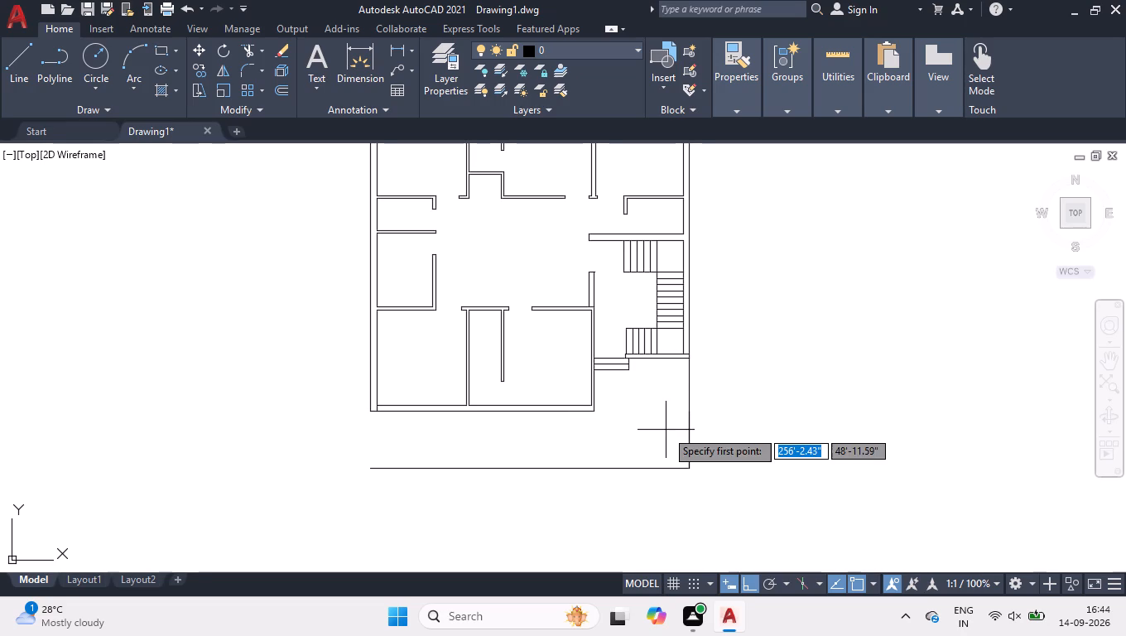
scroll(585, 457, "up", 2)
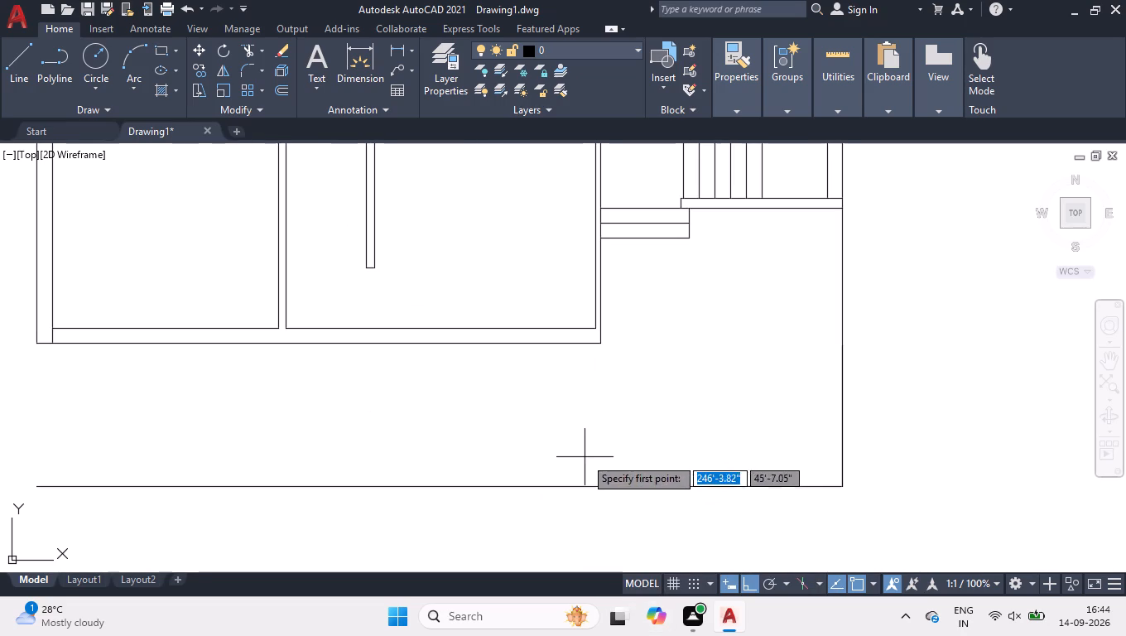
left_click_drag(573, 349, 571, 359)
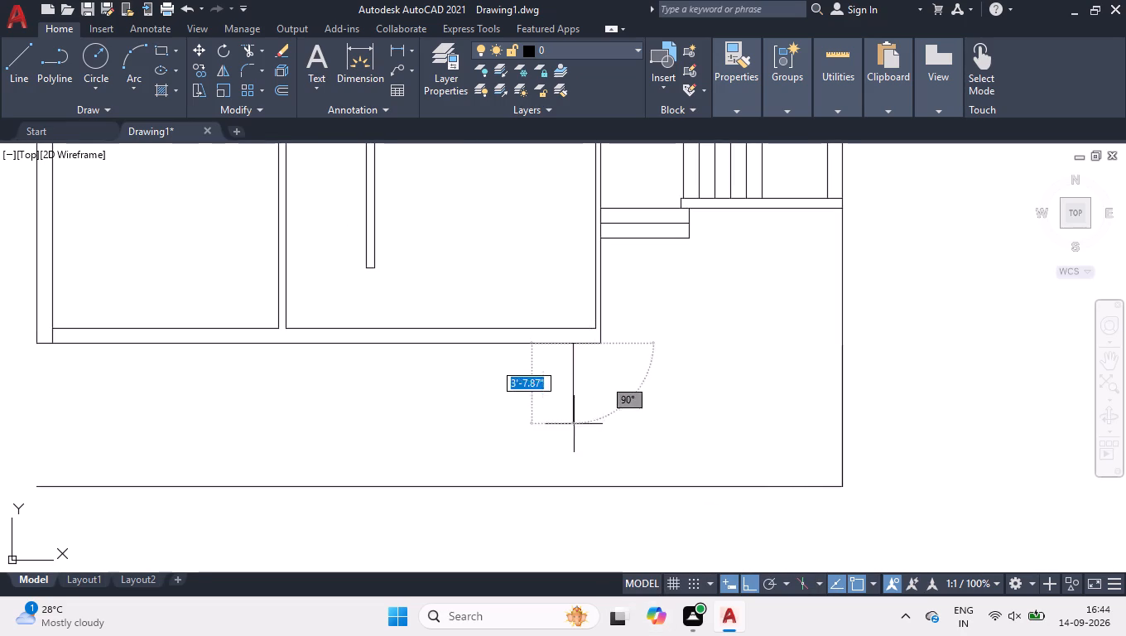
left_click(575, 486)
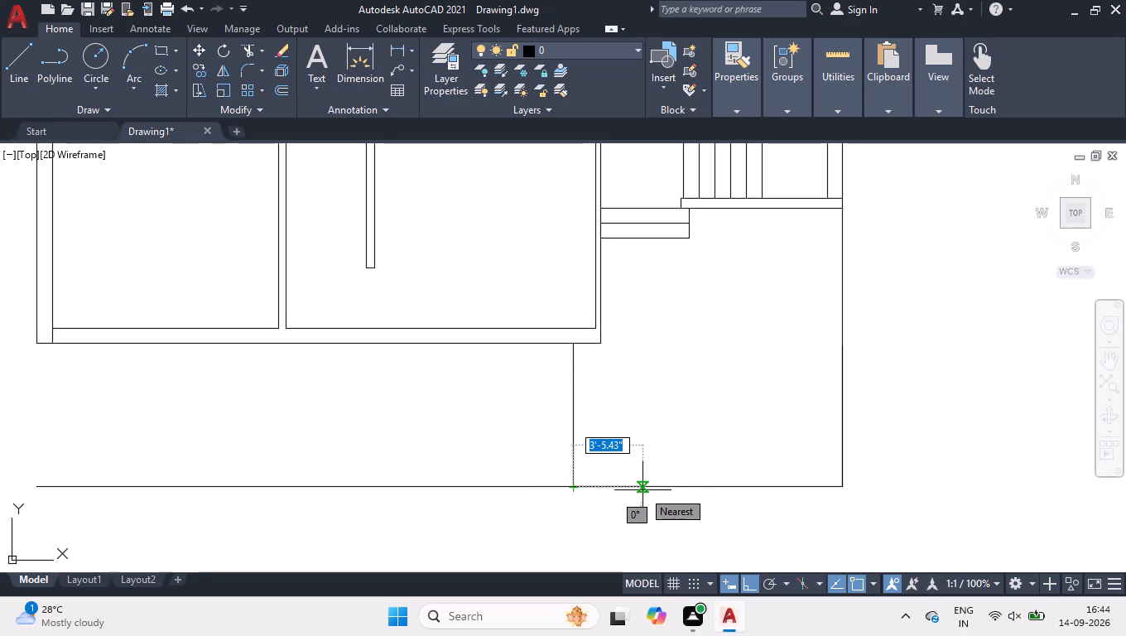
type("4.5")
key("Return")
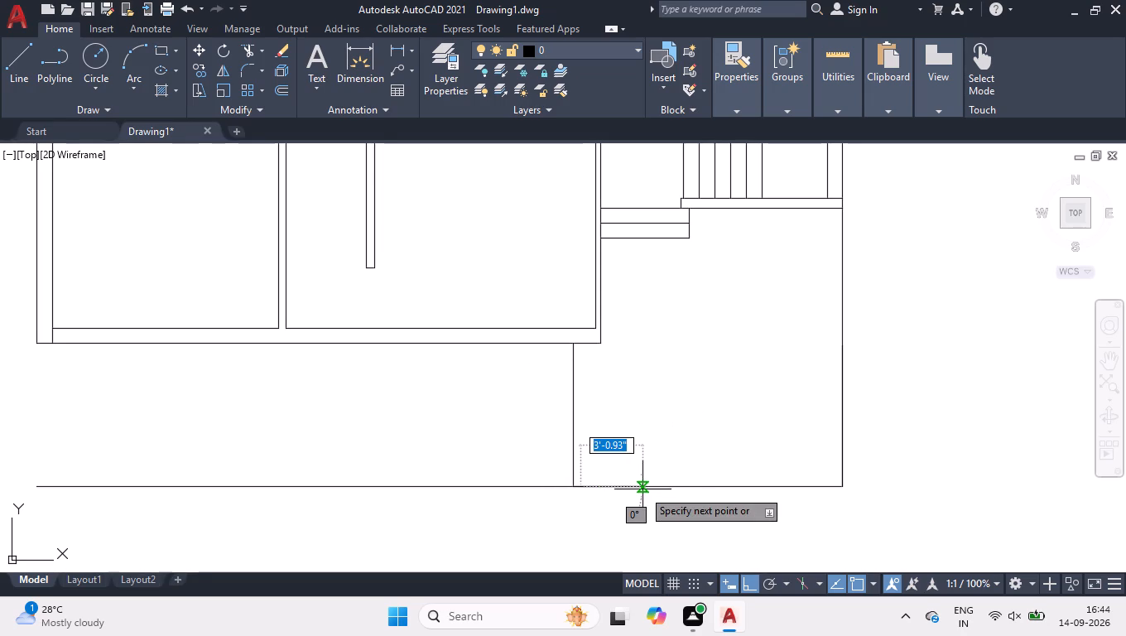
type("4.5")
key("Return")
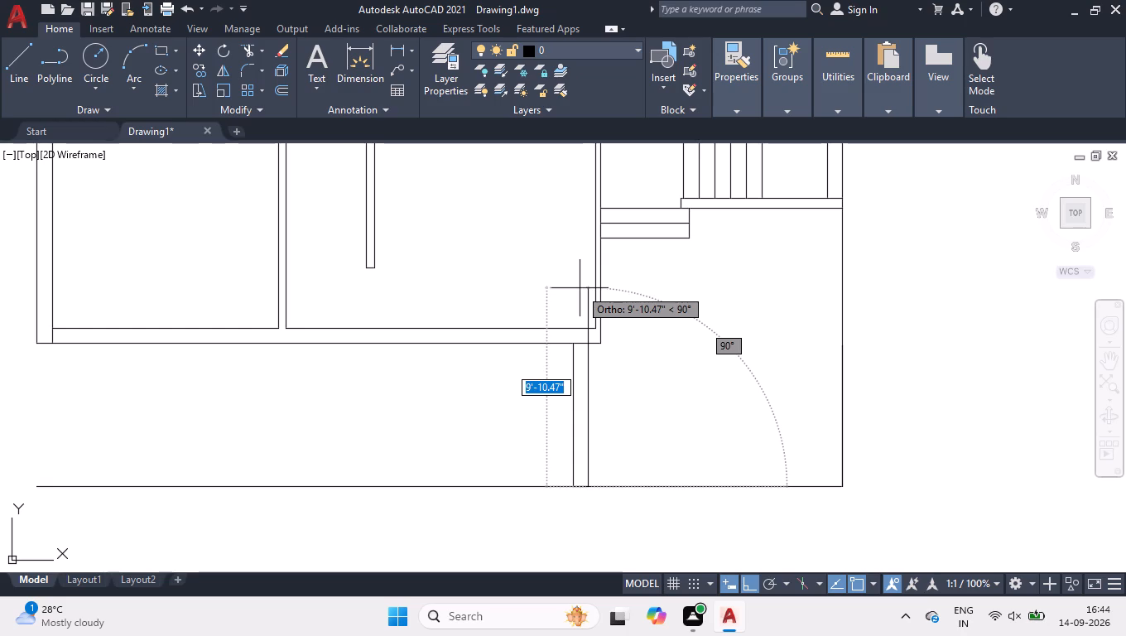
key("9")
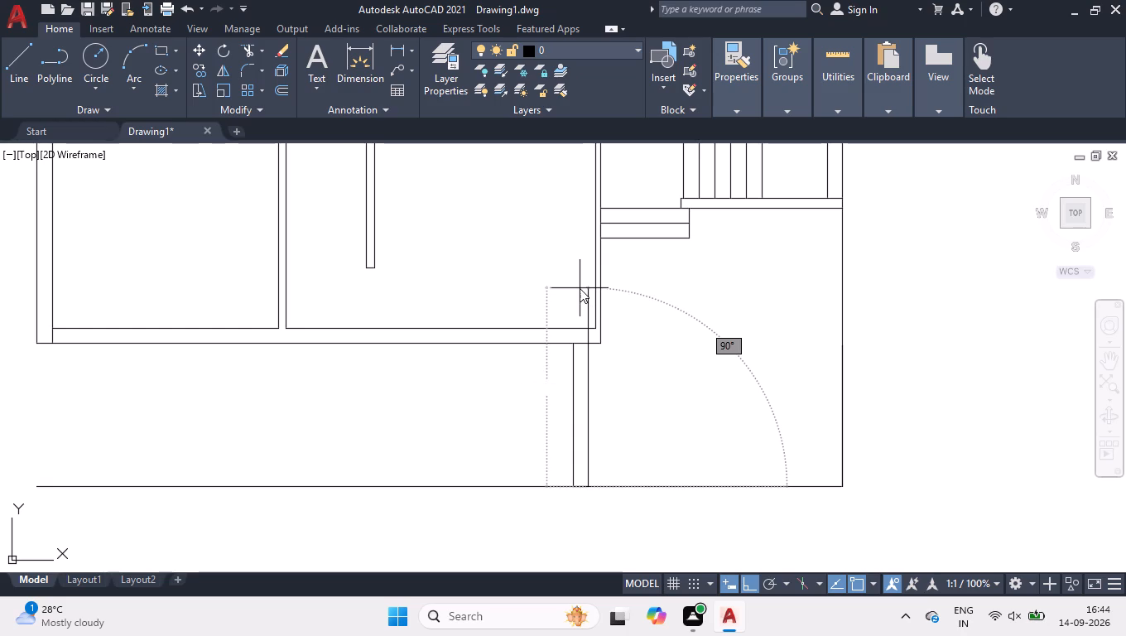
key("Return")
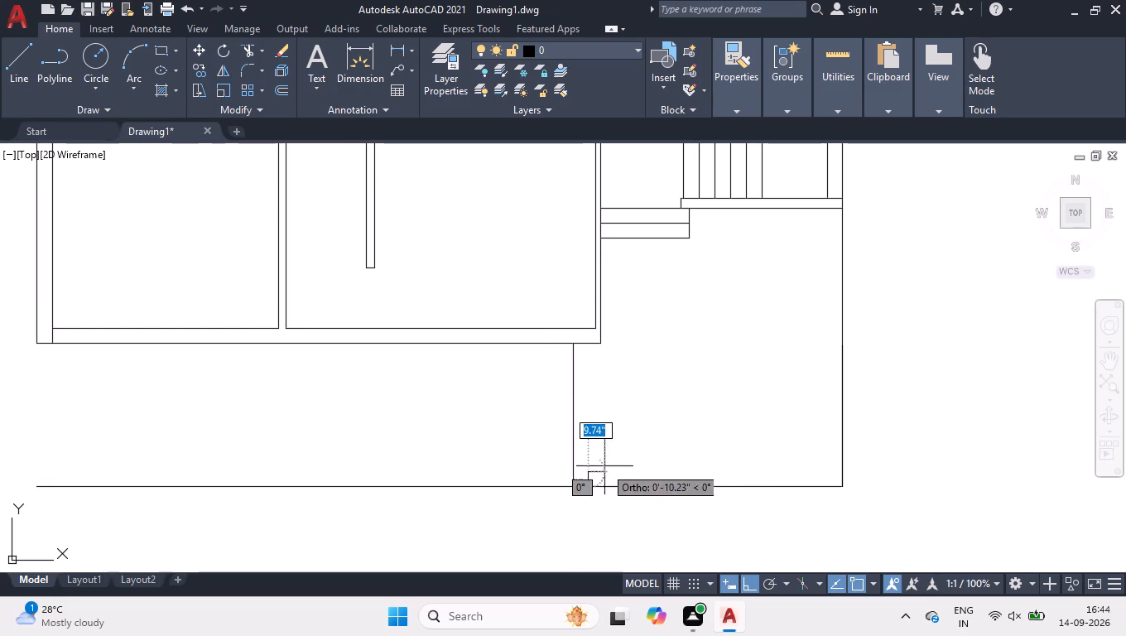
left_click(570, 473)
key("space")
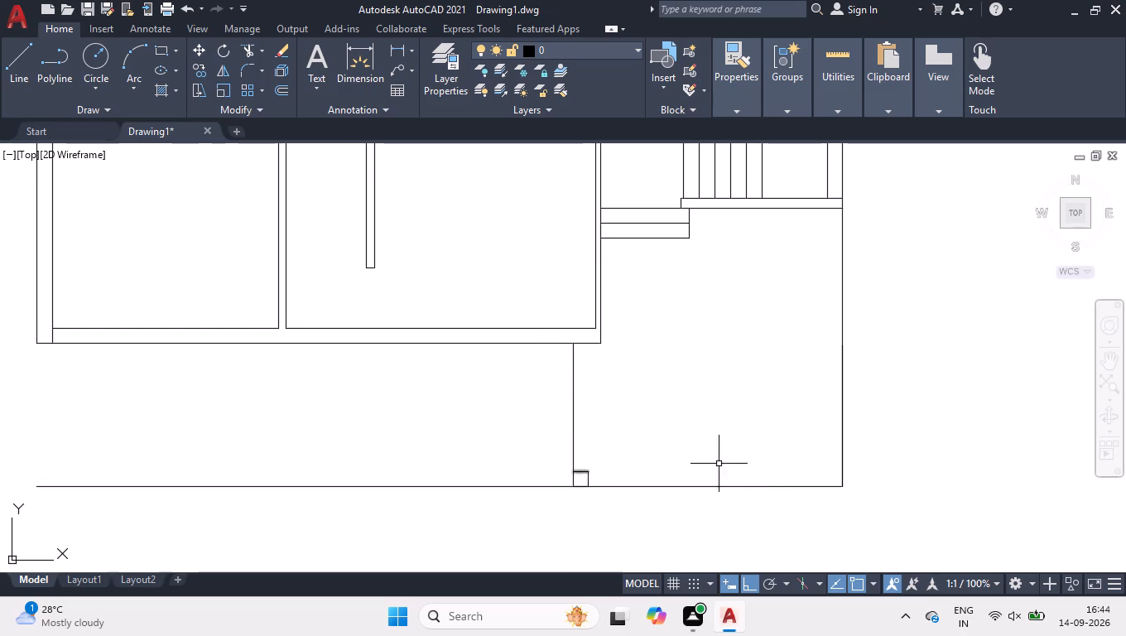
Draw a 9" square column inside the lower-right corner of the boundary.
key("space")
left_click(844, 489)
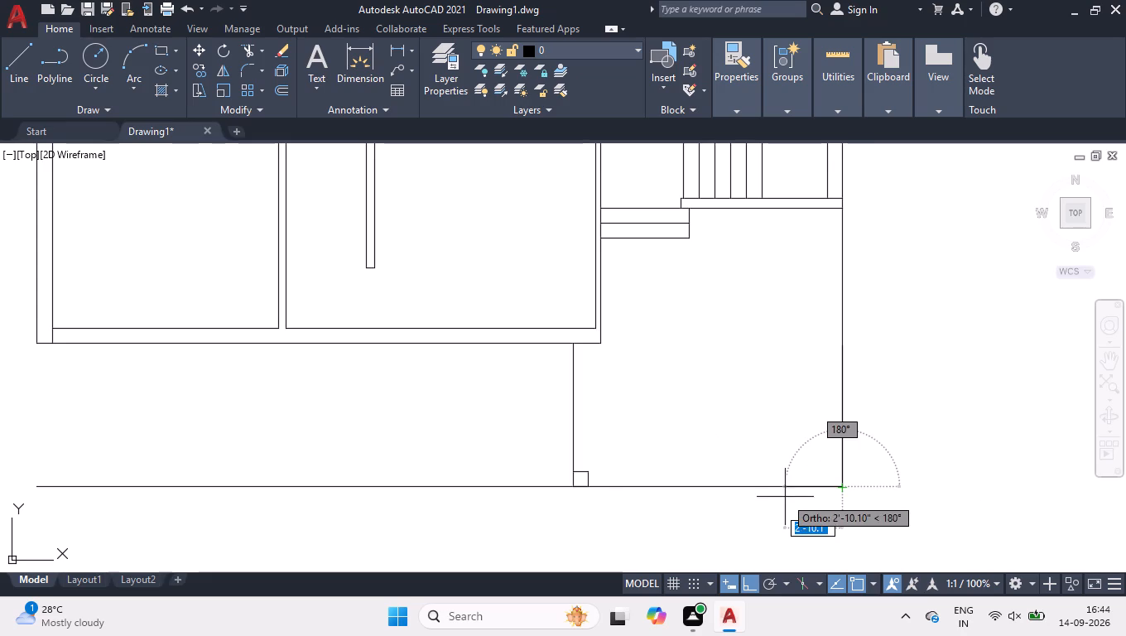
key("9")
key("Return")
key("9")
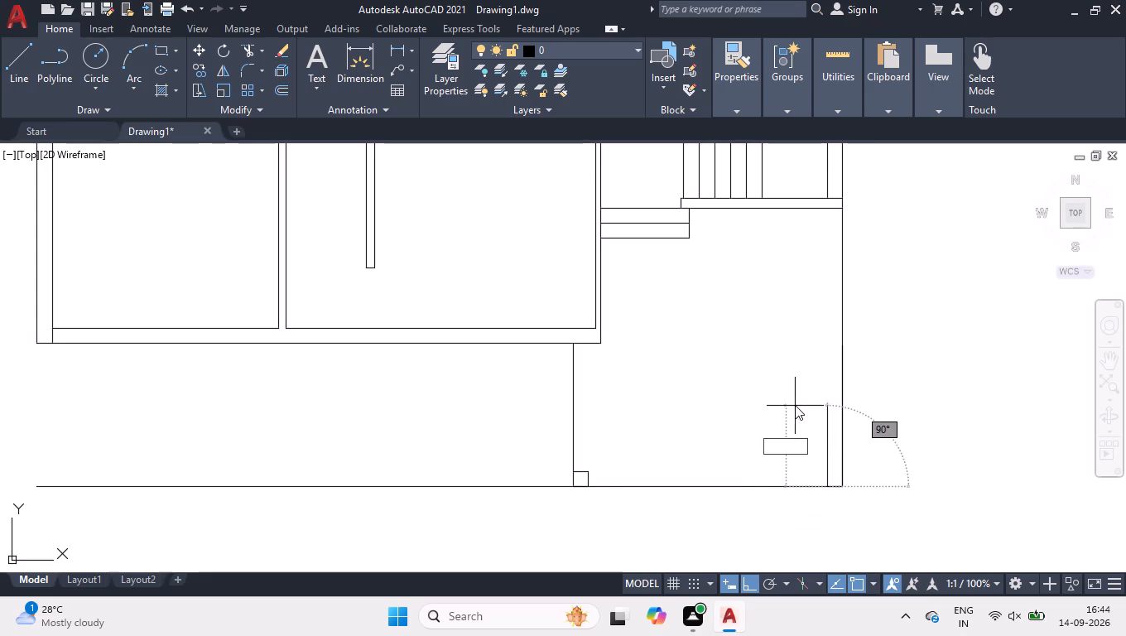
key("Return")
key("9")
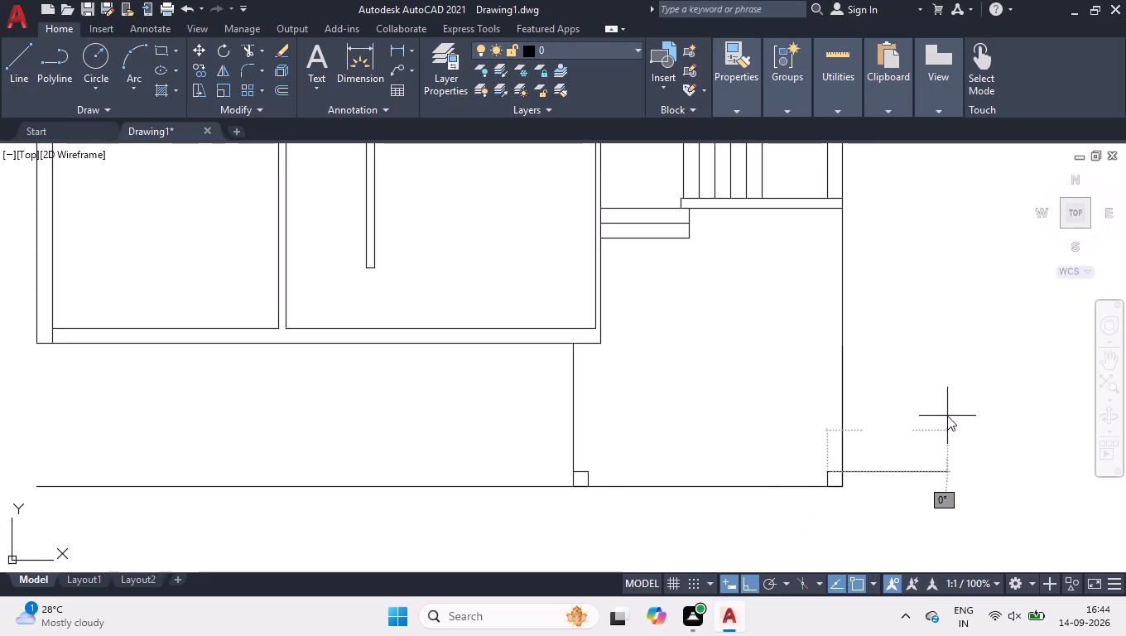
key("Return")
key("Return")
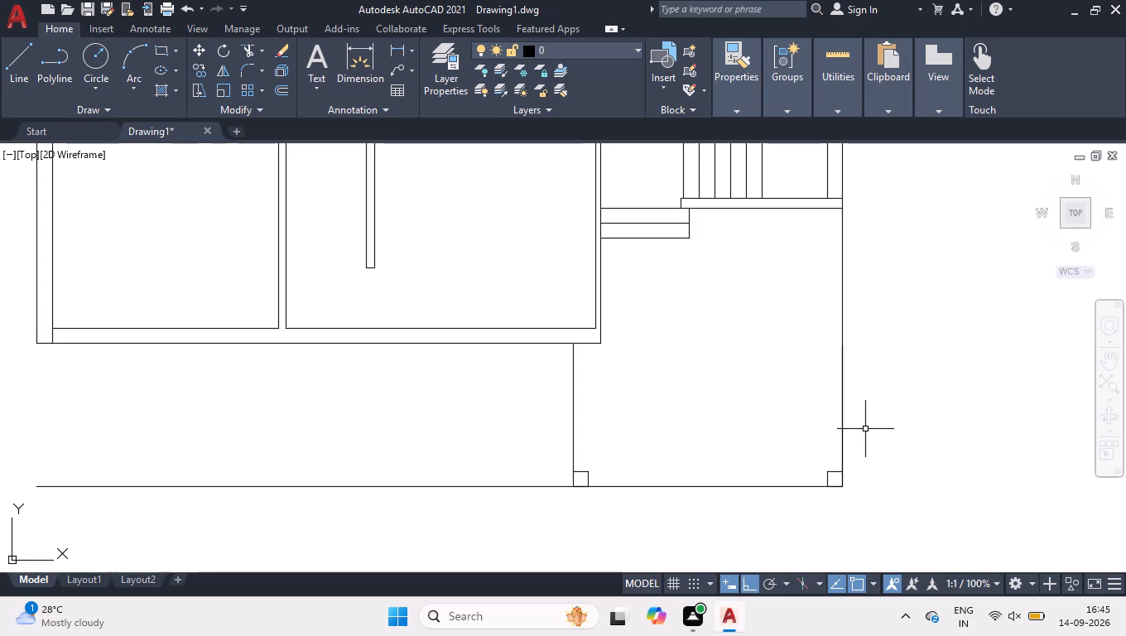
Delete the two short line segments overlapping the boundary line along the left column's bottom edge.
scroll(576, 499, "up", 5)
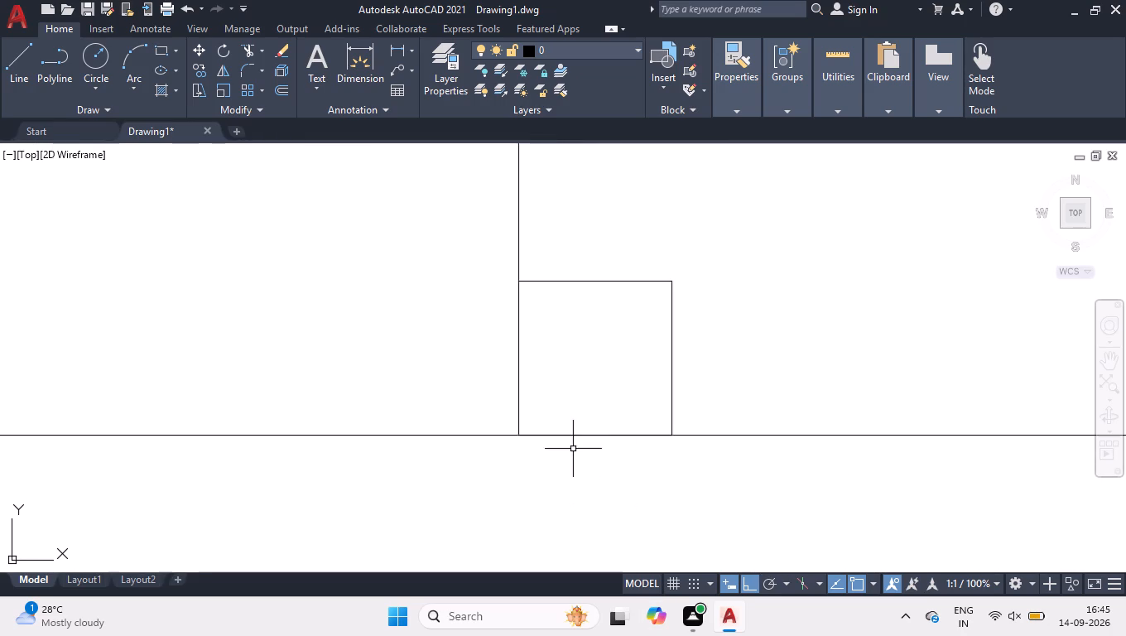
left_click(565, 435)
left_click(652, 435)
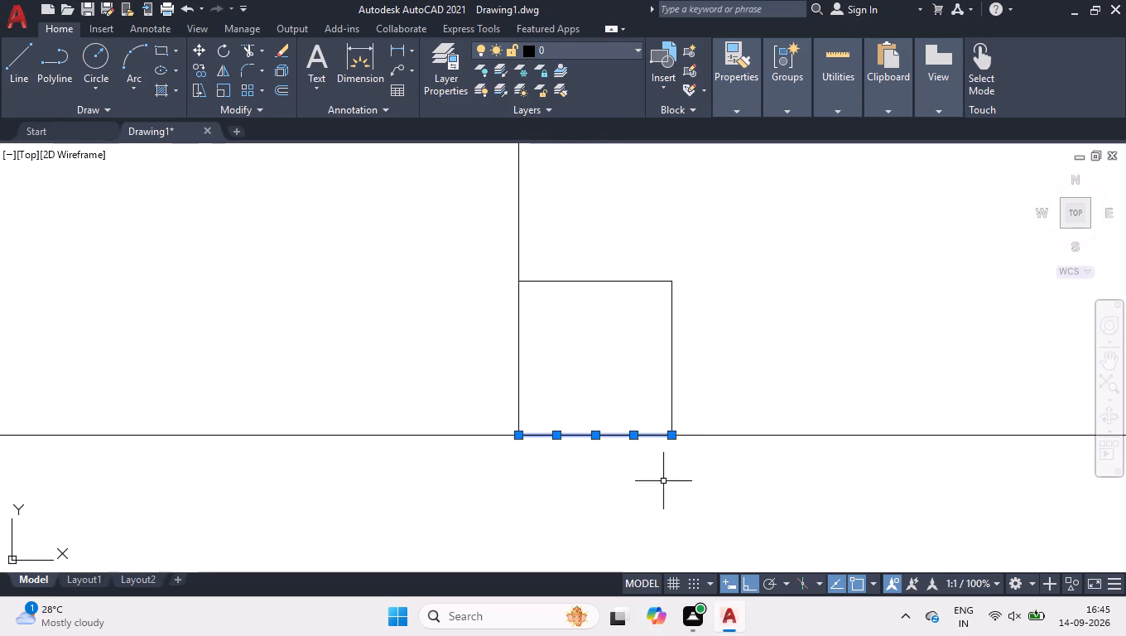
key("Delete")
Trim the bottom boundary line away to the left of the porch's left column.
scroll(666, 474, "down", 5)
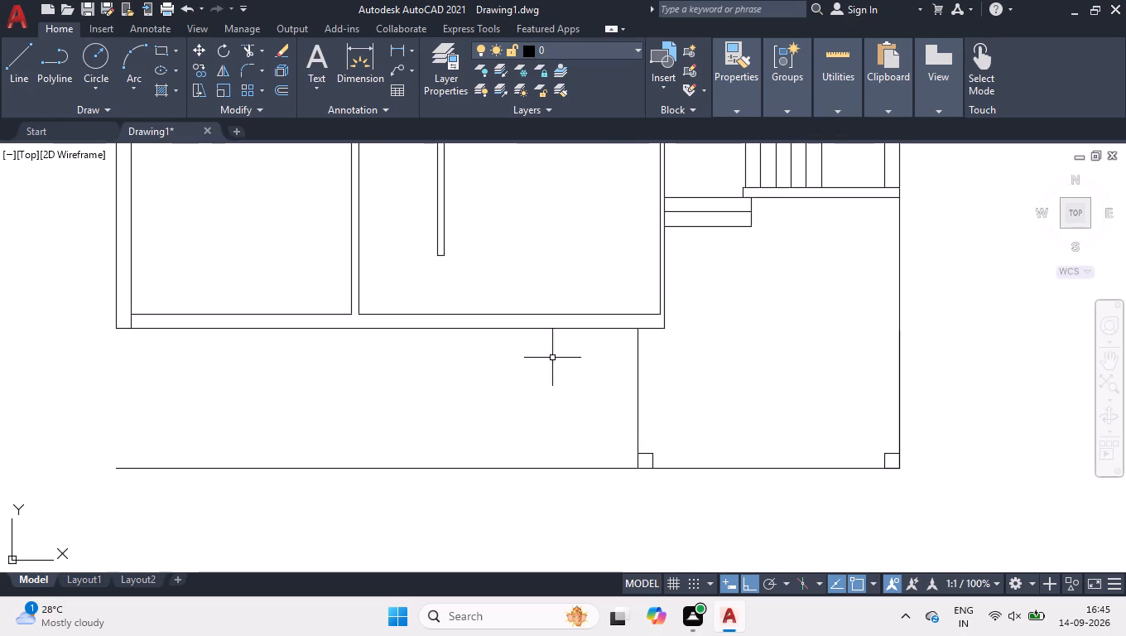
type("tr")
key("space")
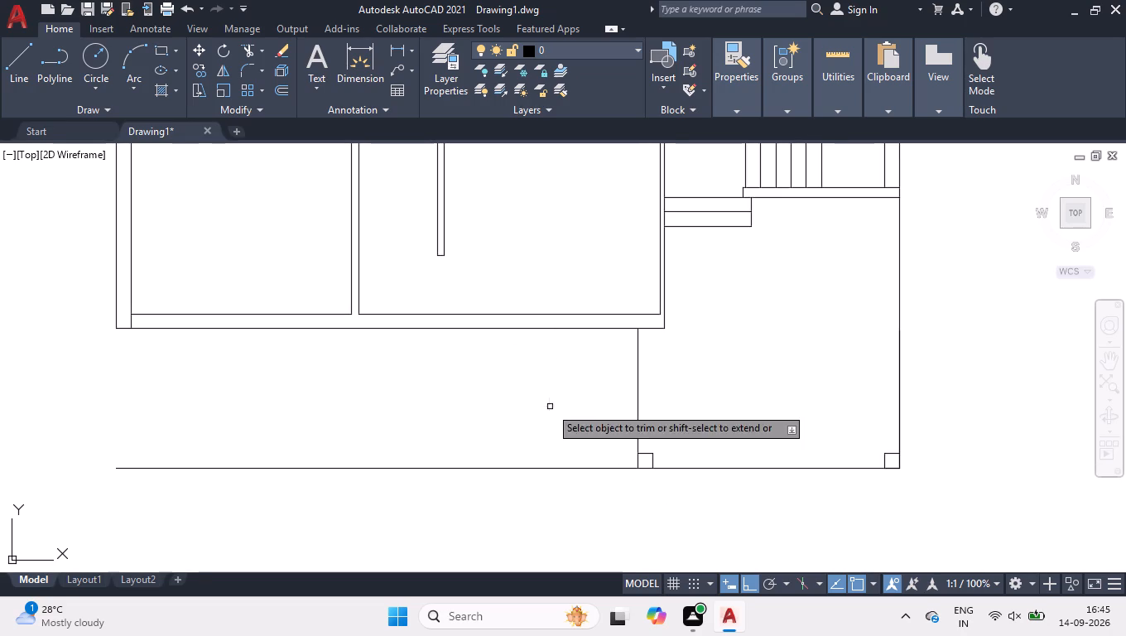
left_click(551, 408)
left_click(530, 517)
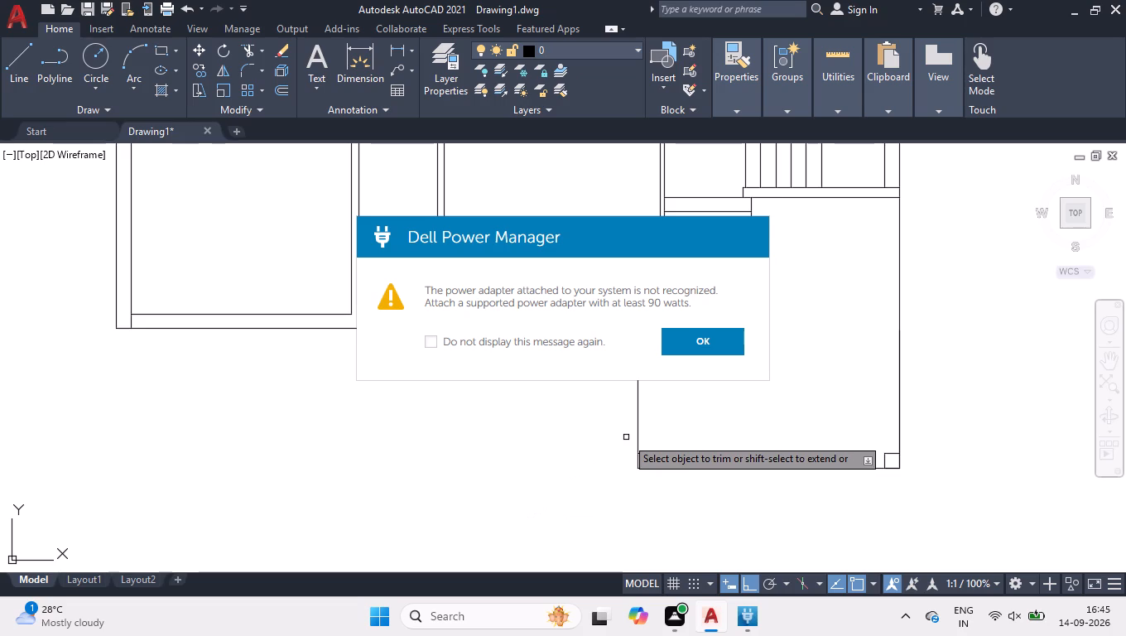
left_click(681, 343)
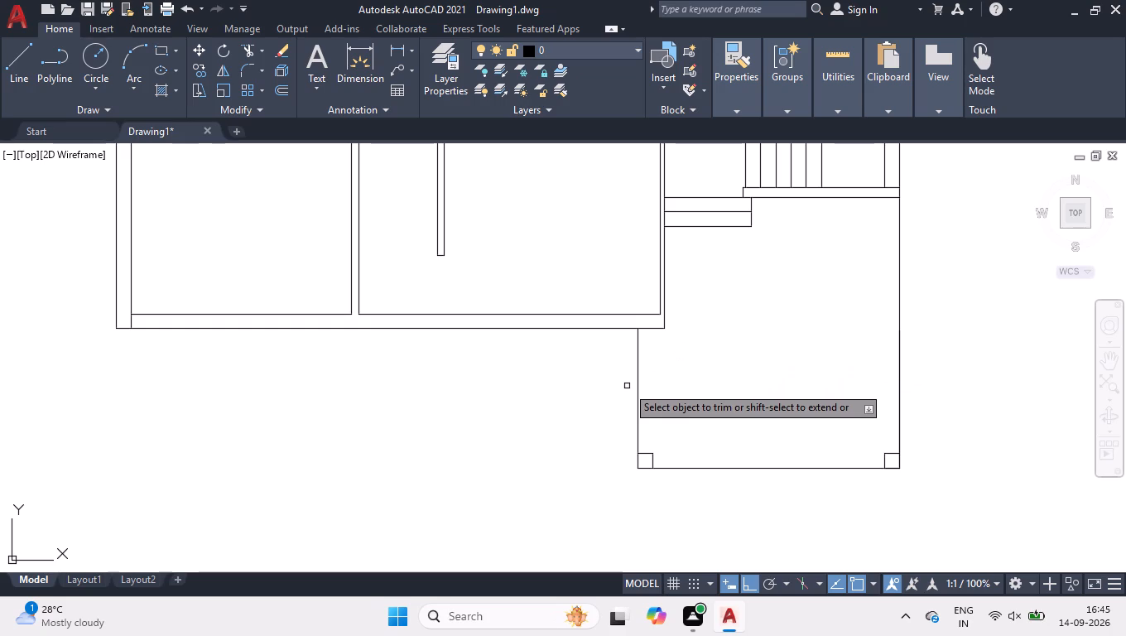
key("Return")
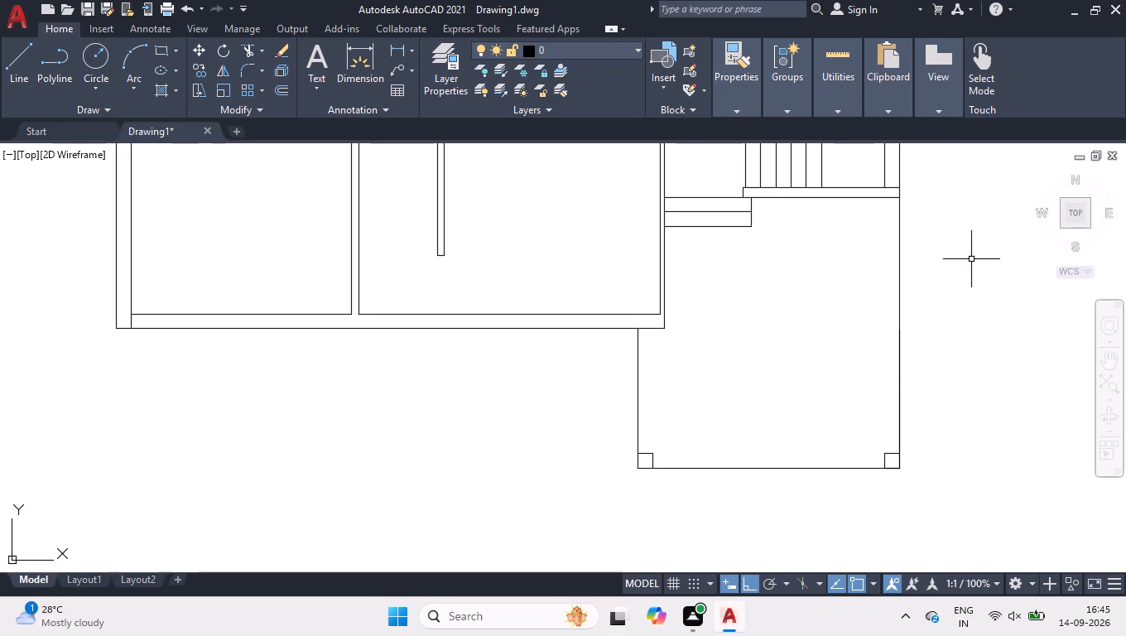
Join the two collinear right boundary segments below the lower stair wall into one line.
left_click(899, 341)
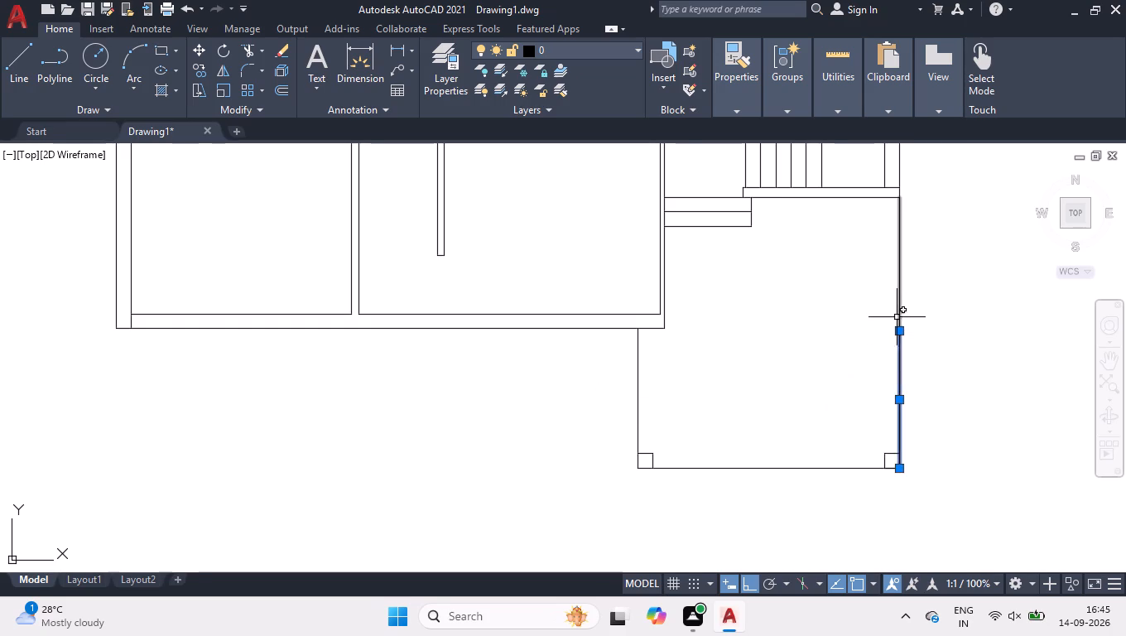
left_click(897, 301)
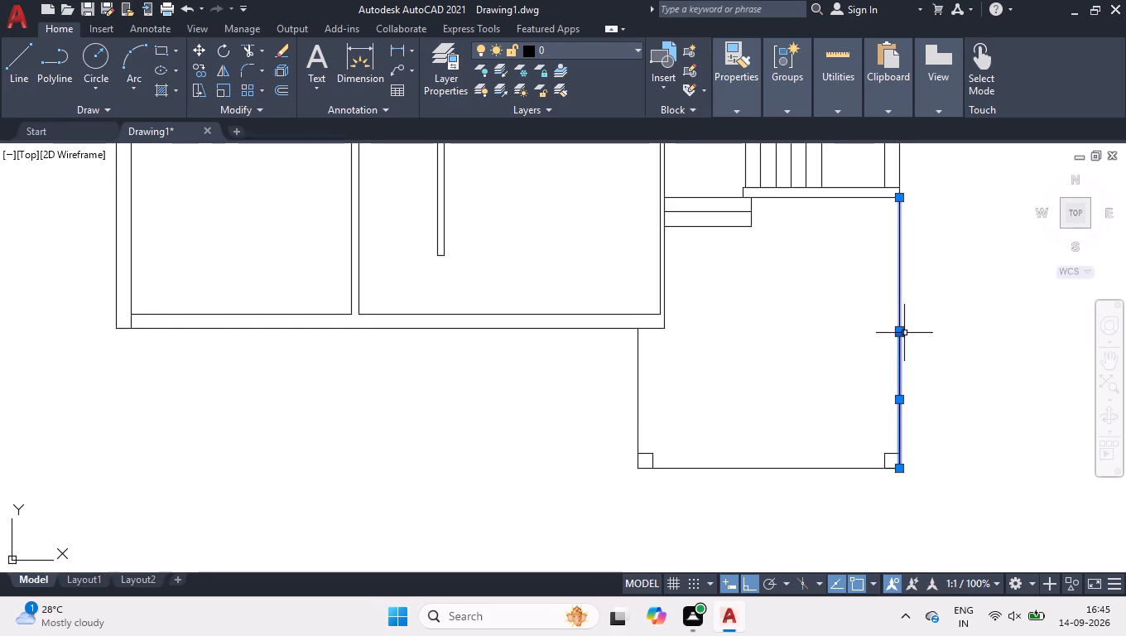
key("j")
key("Return")
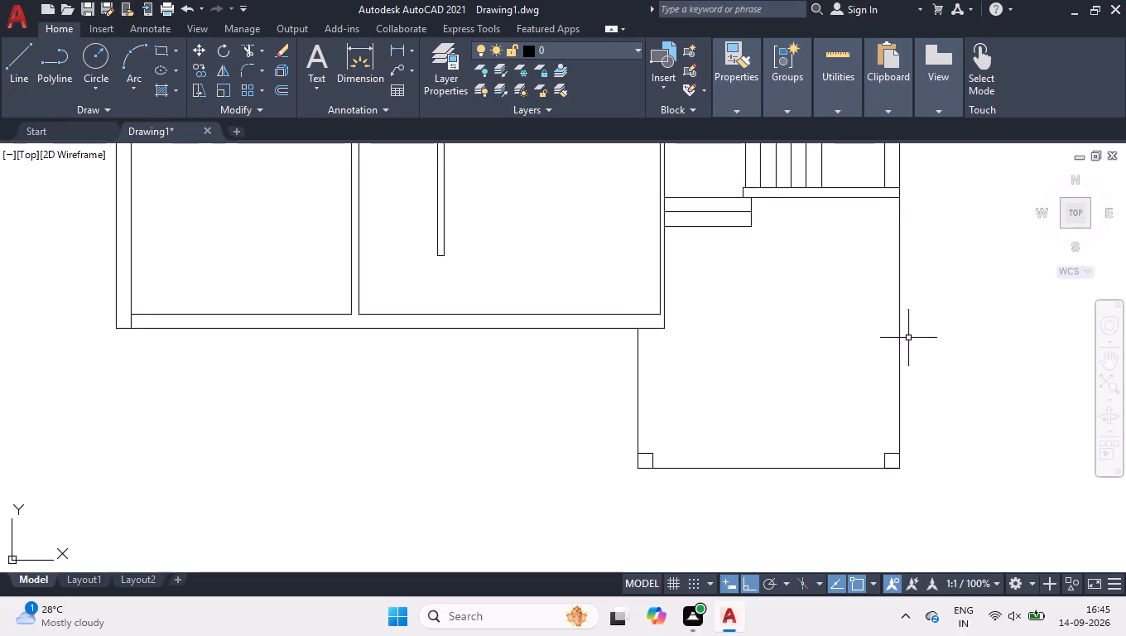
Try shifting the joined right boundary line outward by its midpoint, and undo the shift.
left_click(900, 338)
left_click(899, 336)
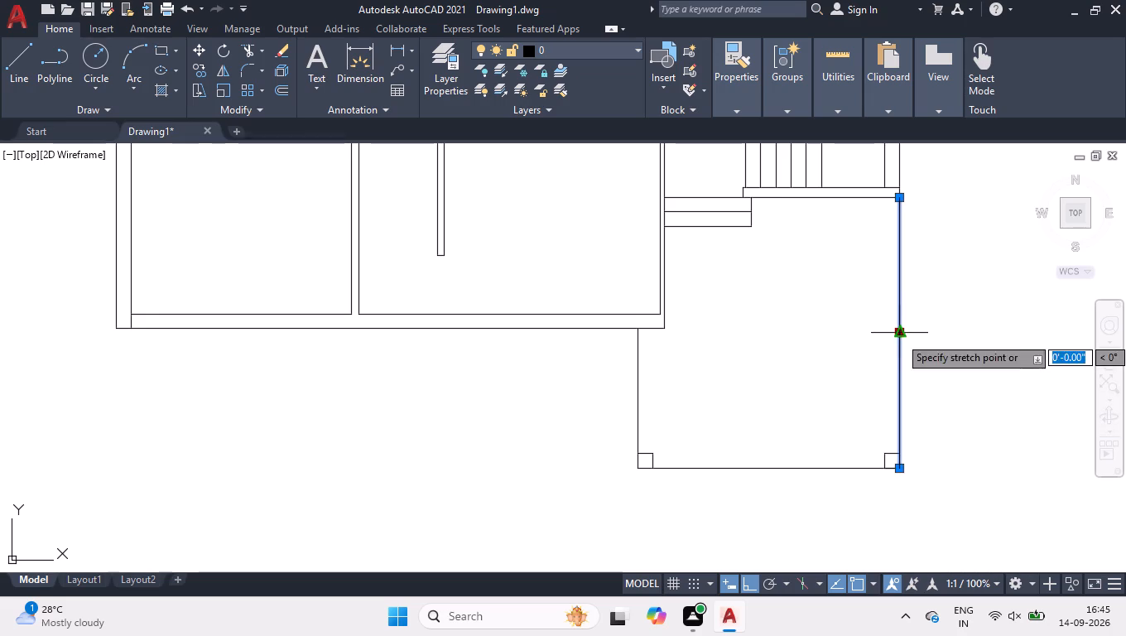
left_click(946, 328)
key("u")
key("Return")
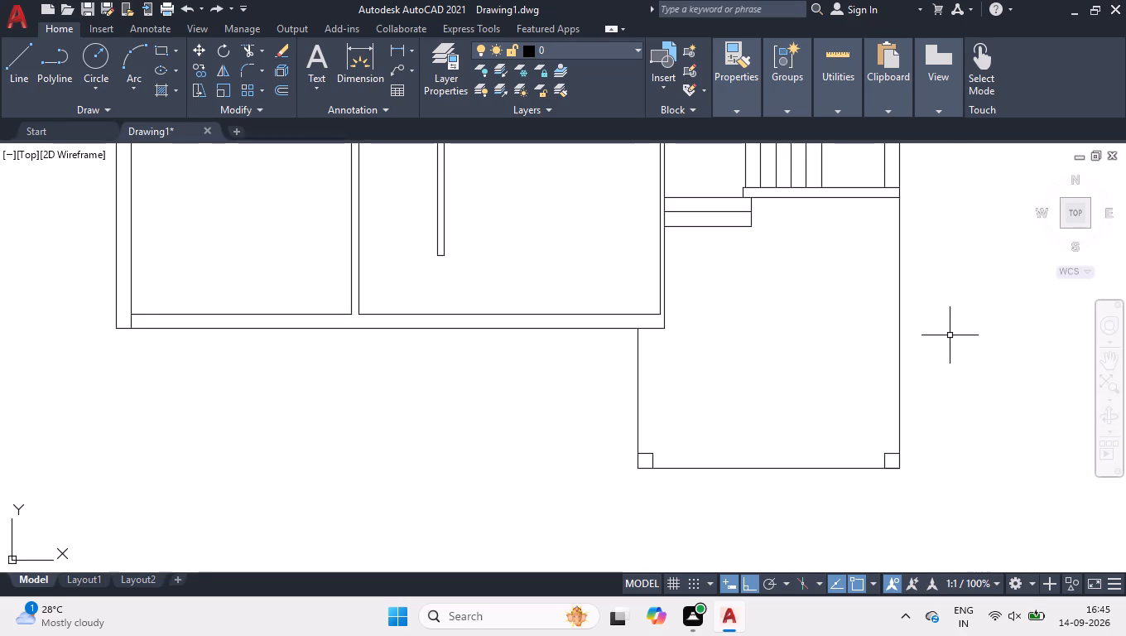
Insert the recently used car block A$C4C7B54D1 in the middle of the porch below the entrance steps.
scroll(467, 331, "down", 2)
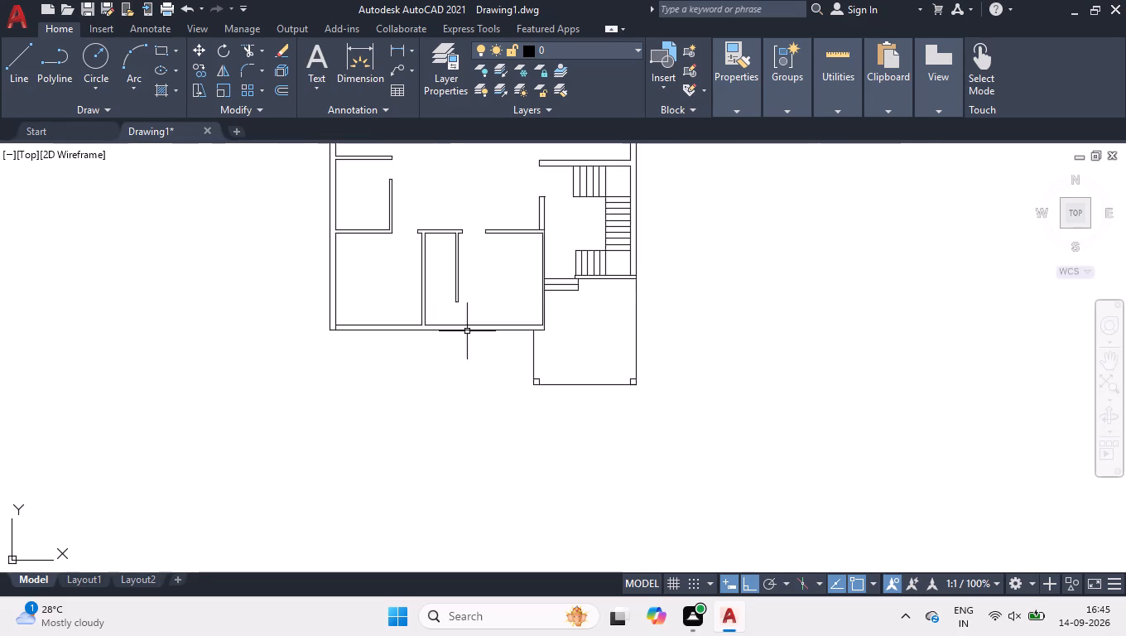
scroll(530, 323, "up", 2)
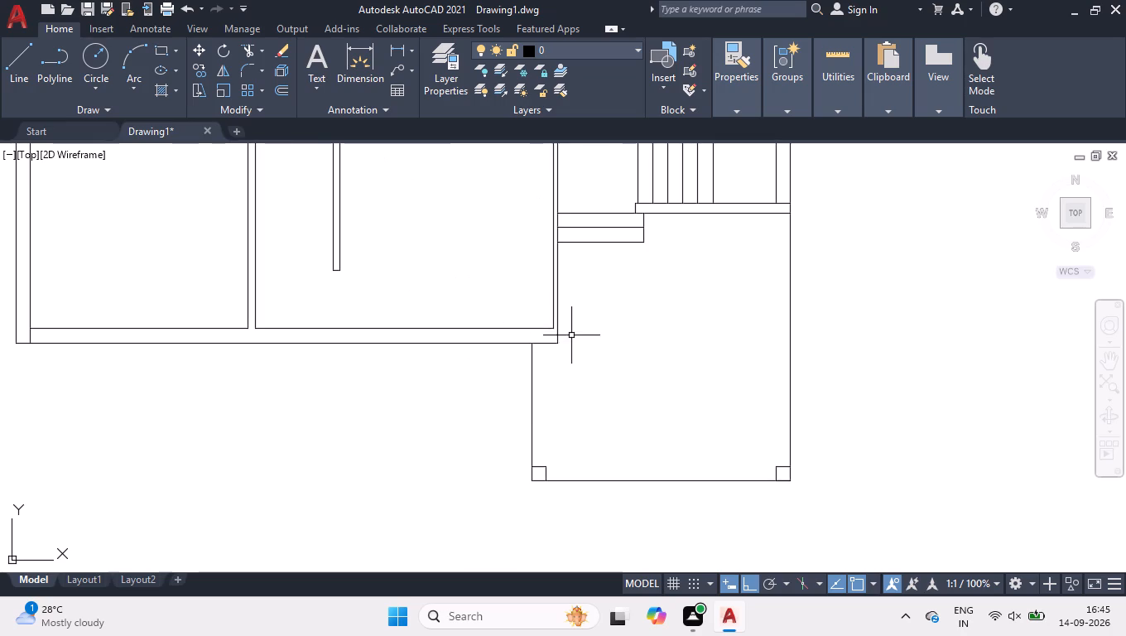
scroll(594, 307, "down", 2)
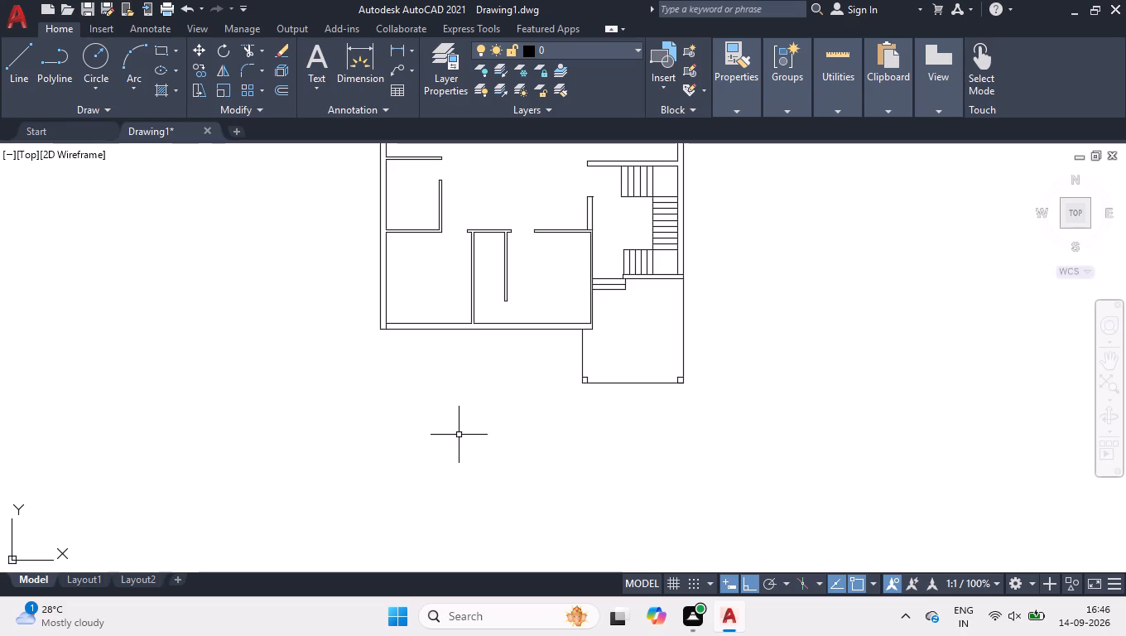
left_click(1079, 206)
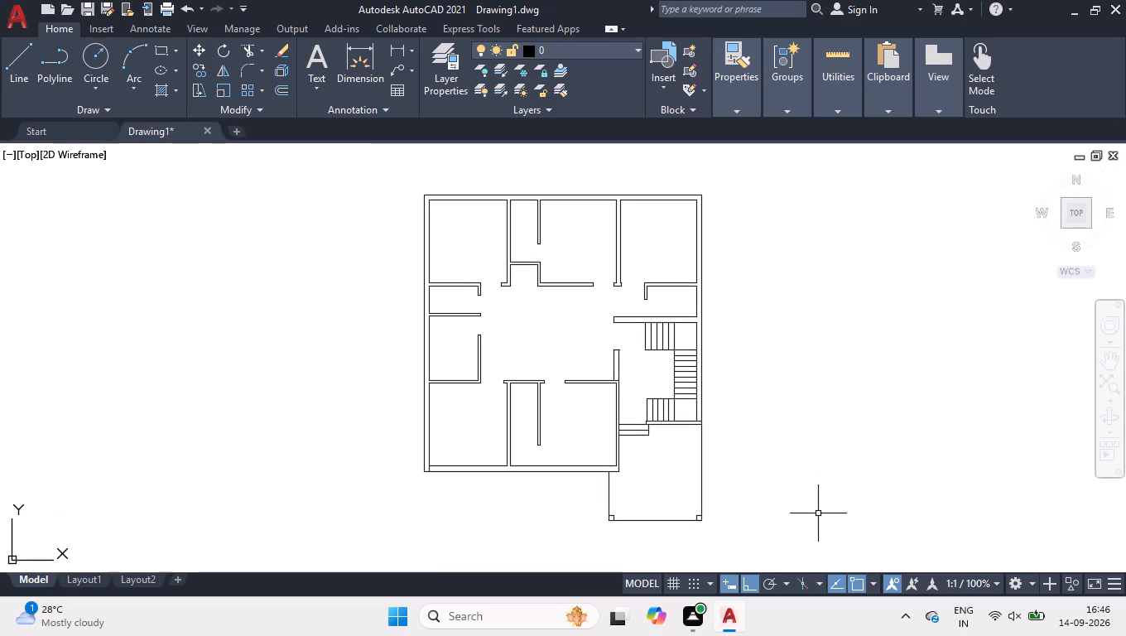
key("i")
key("Return")
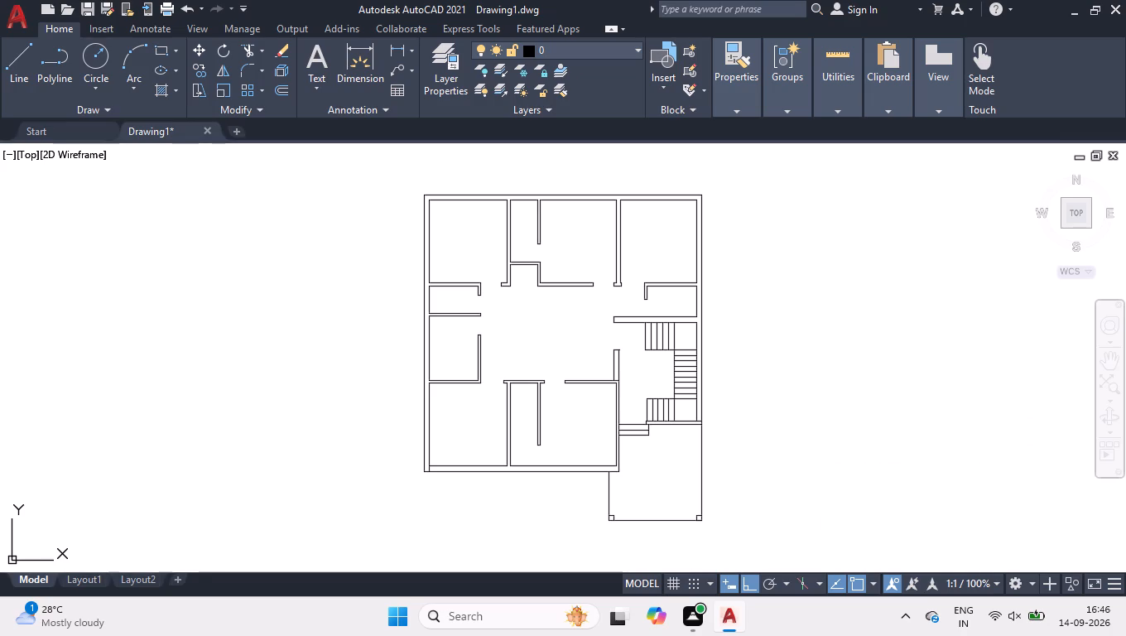
left_click(897, 244)
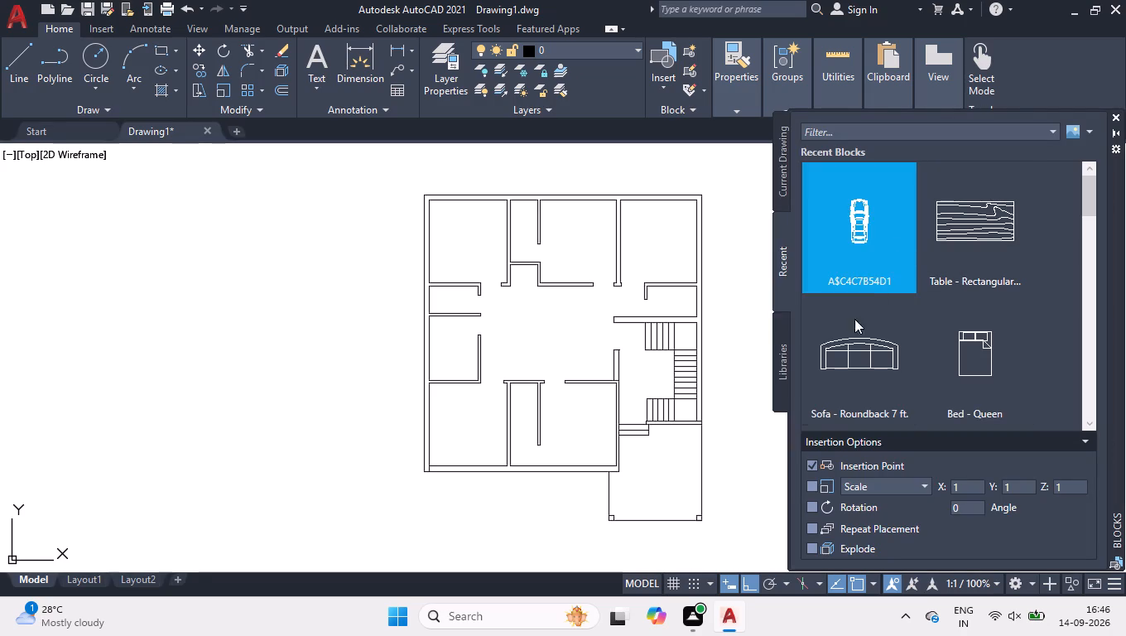
left_click(675, 465)
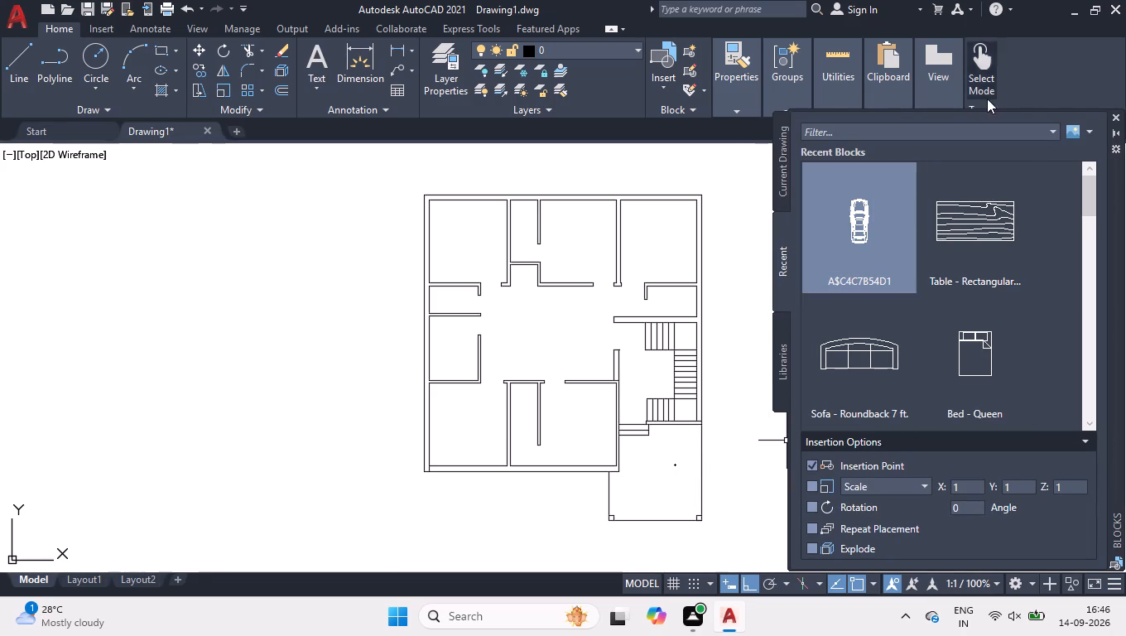
left_click(1117, 121)
scroll(710, 544, "up", 2)
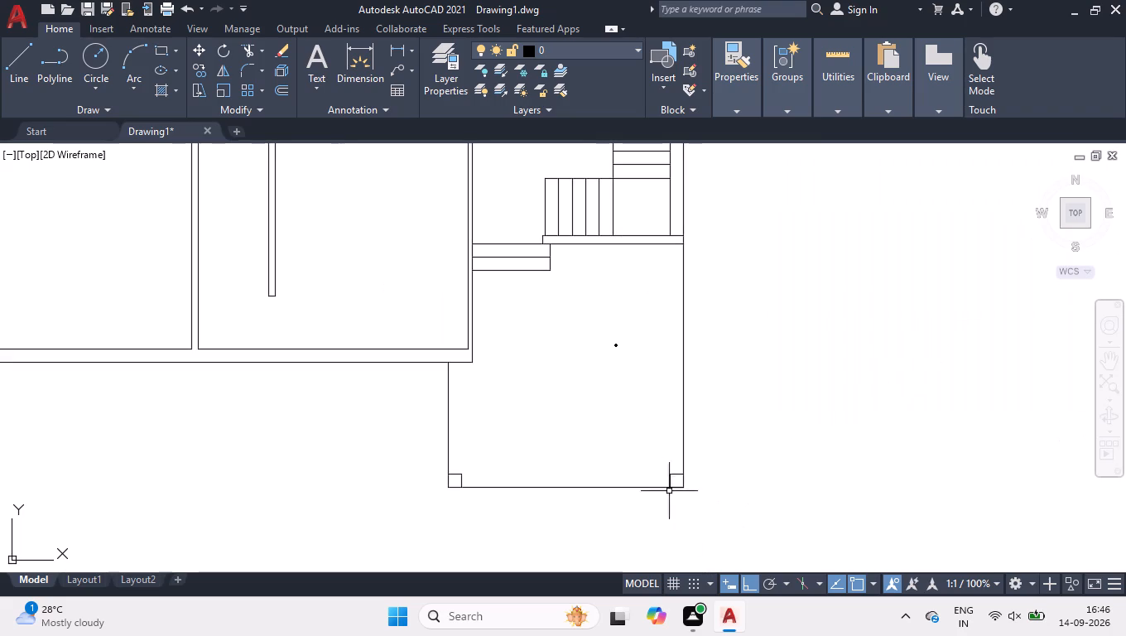
Scale up the tiny car block about its own location until it fills most of the porch's depth above the bottom boundary.
scroll(496, 382, "up", 1)
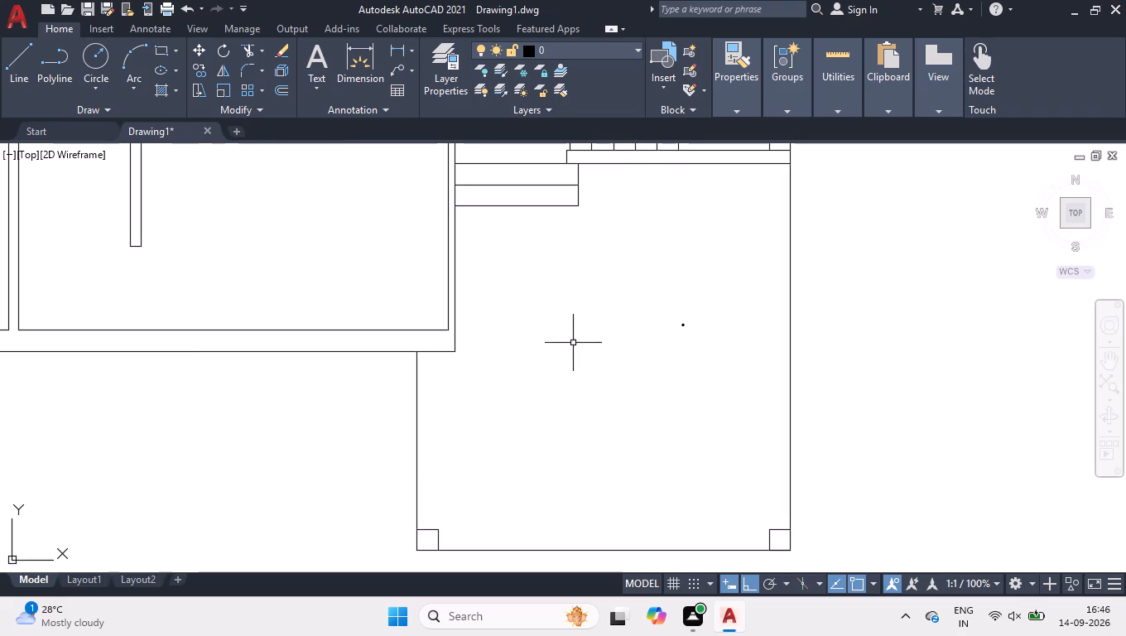
left_click(670, 306)
left_click(705, 371)
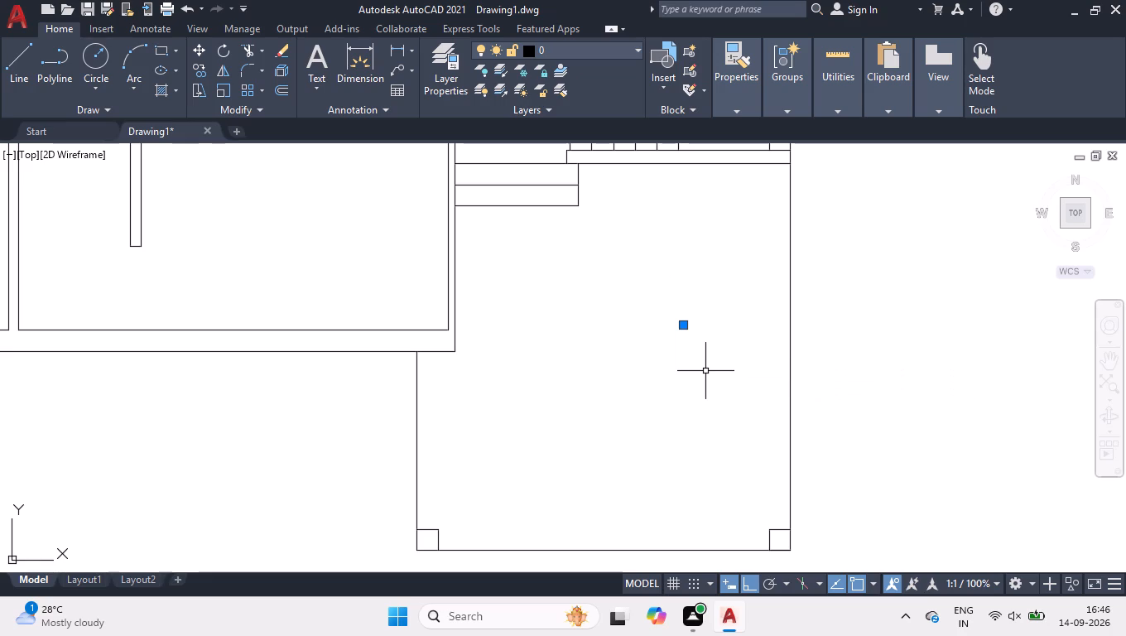
type("scal")
key("Return")
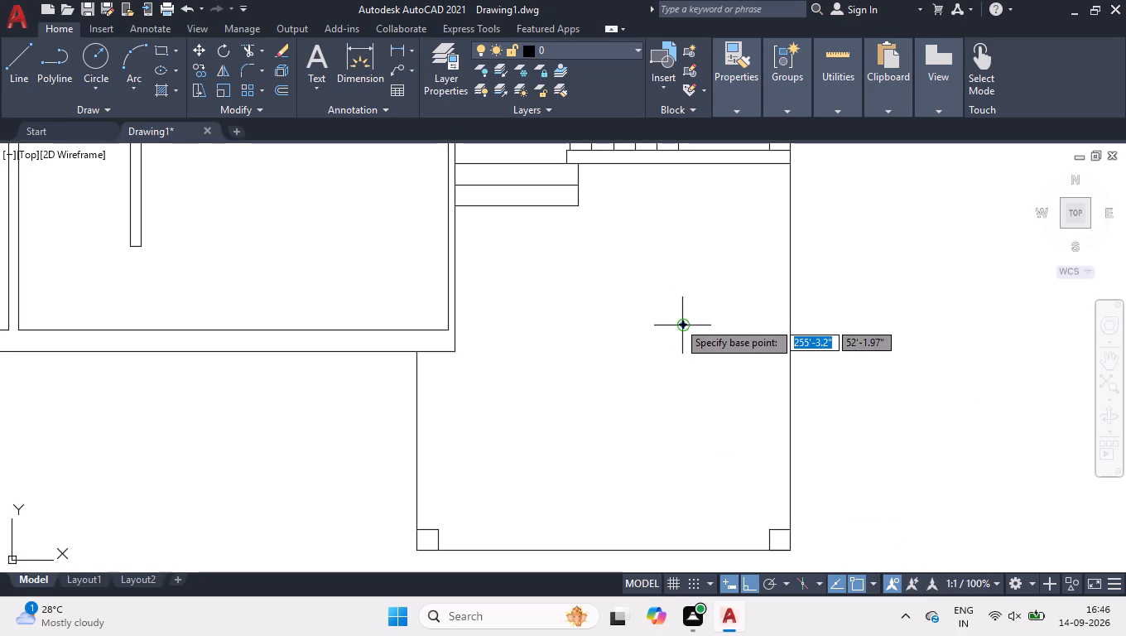
left_click(681, 324)
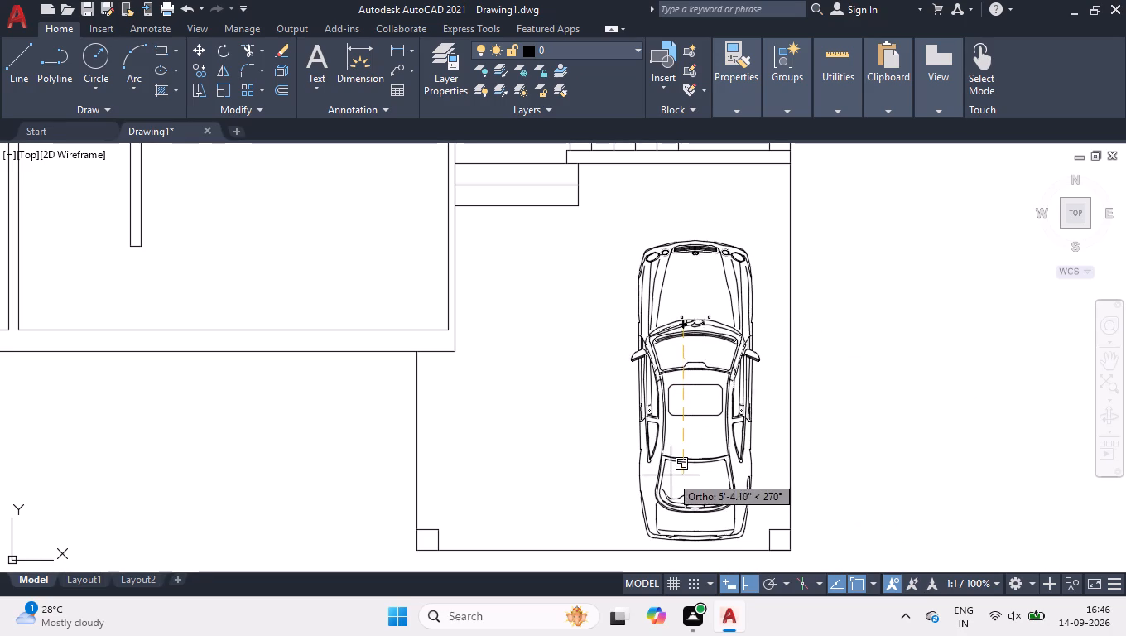
left_click(672, 479)
Move the enlarged car slightly up and left inside the porch, clear of the bottom boundary line and the right column.
left_click(709, 450)
left_click(670, 358)
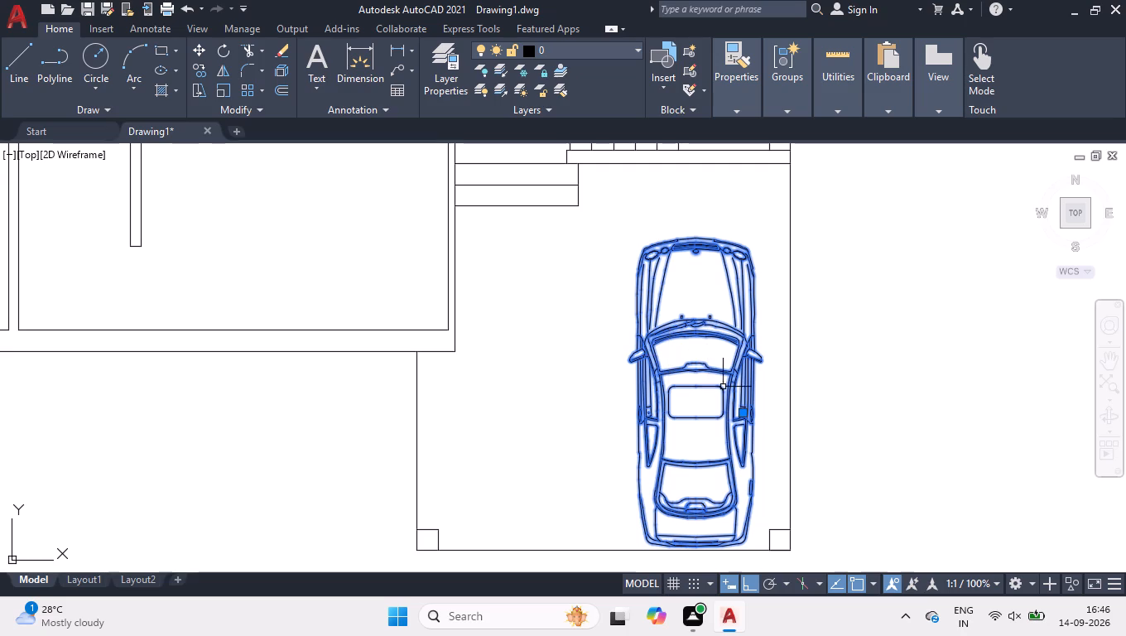
left_click(746, 412)
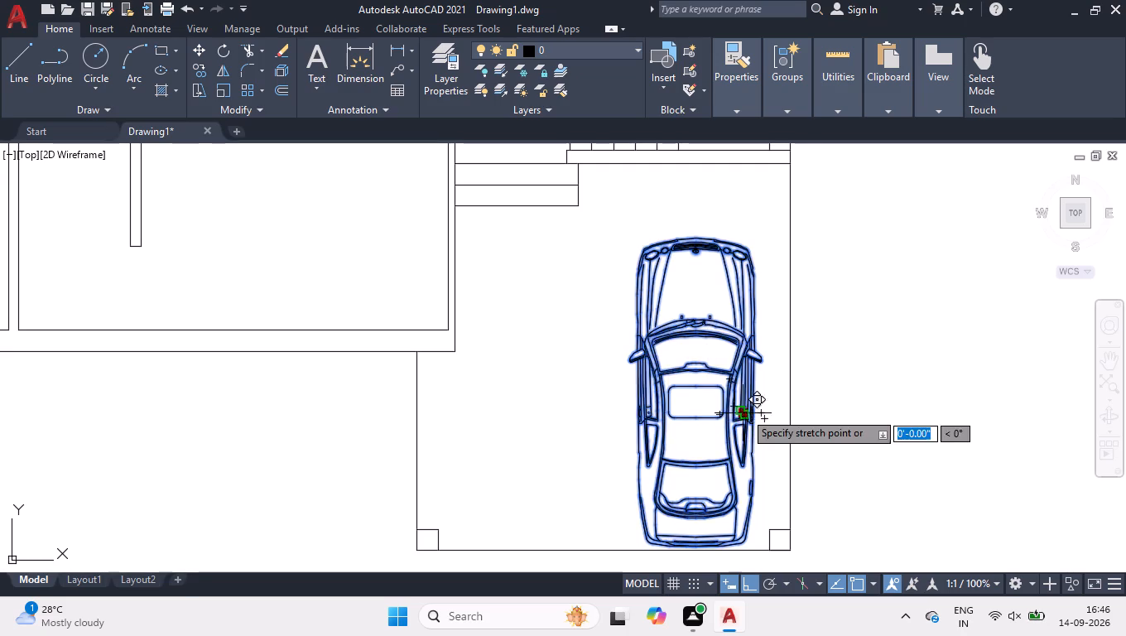
left_click(739, 380)
right_click(767, 393)
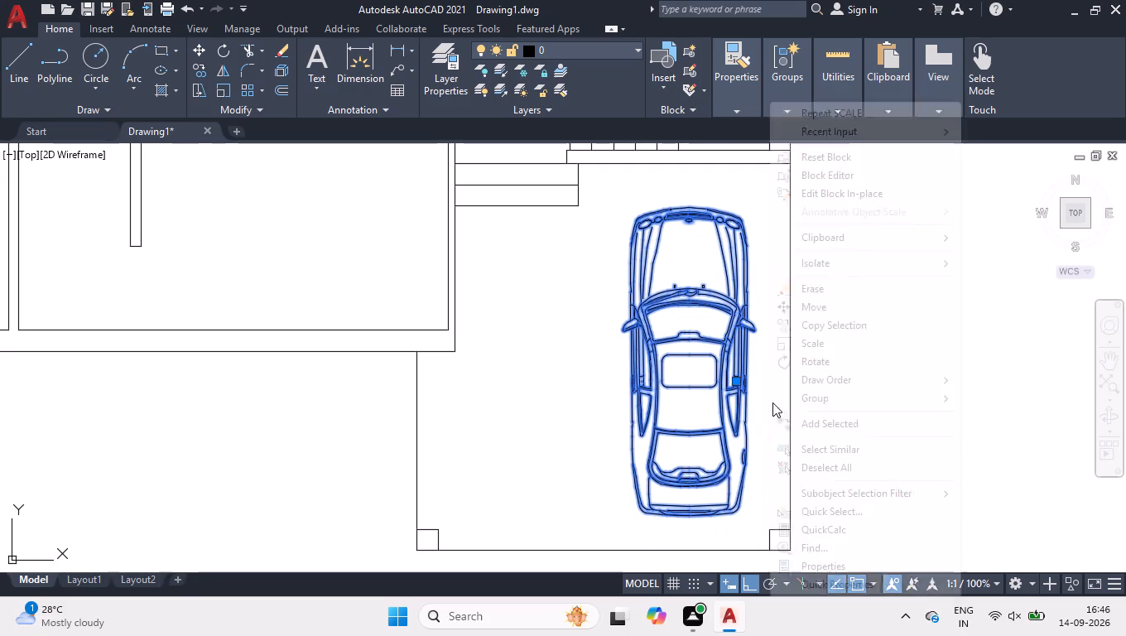
left_click(804, 460)
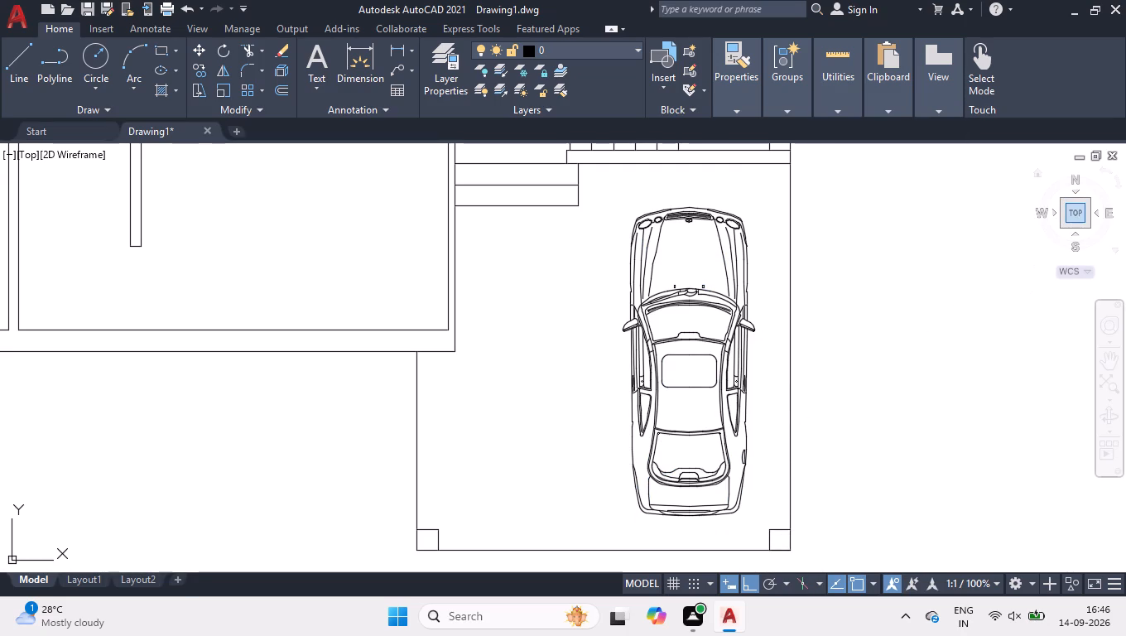
left_click(1075, 215)
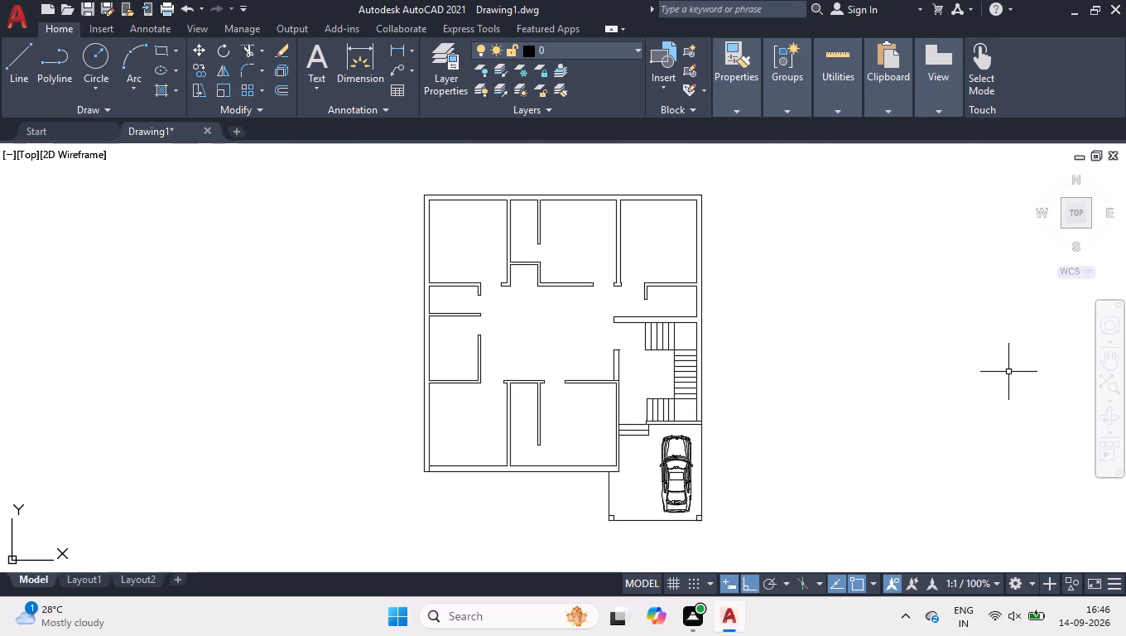
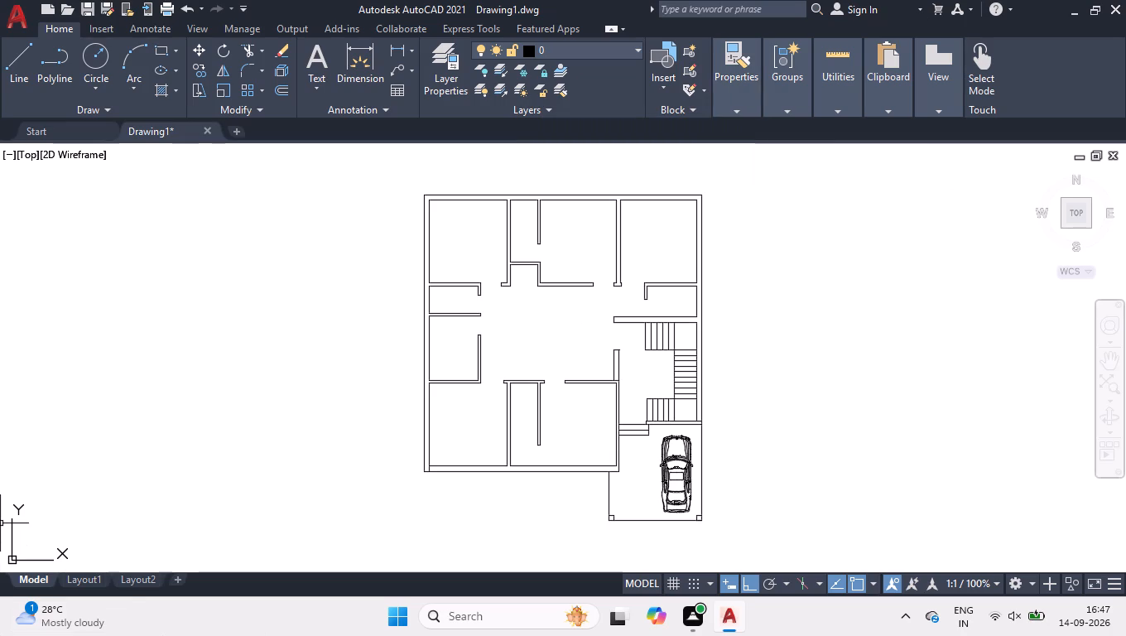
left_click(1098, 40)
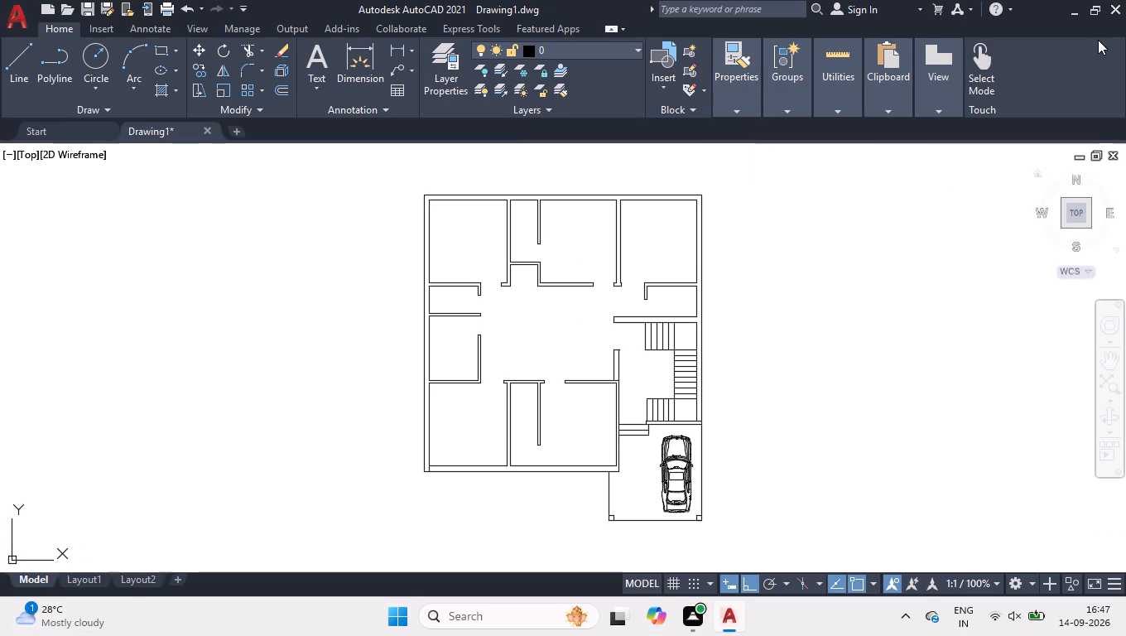
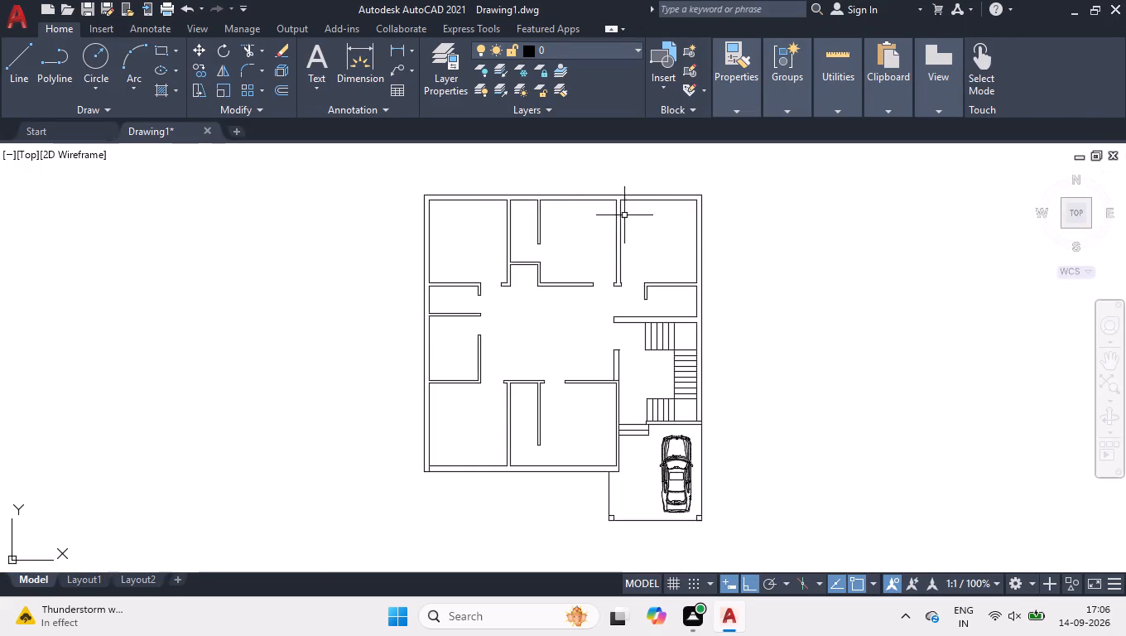
Draw two 9" lines across the north outer wall of the northwest room to mark the sides of an opening.
scroll(620, 200, "up", 2)
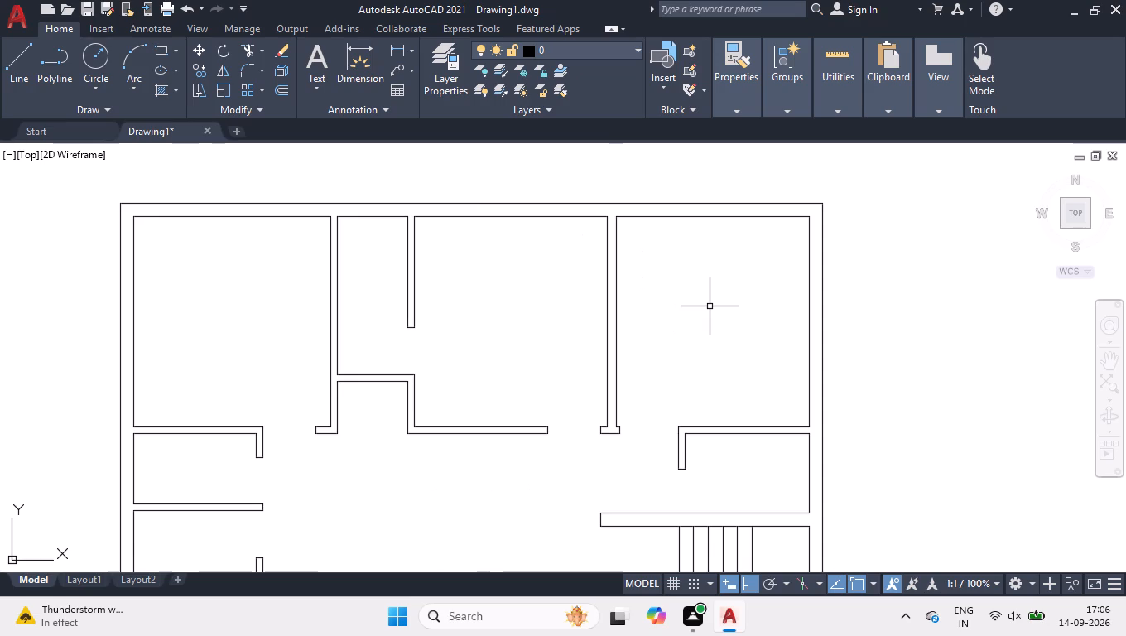
scroll(578, 291, "down", 2)
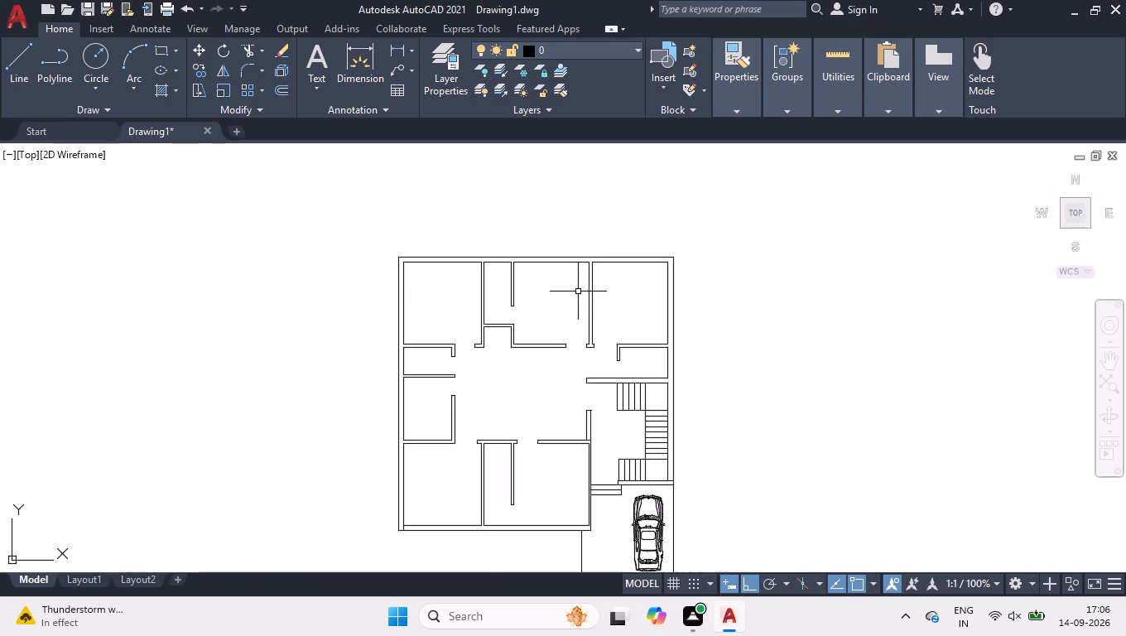
scroll(575, 328, "down", 1)
scroll(625, 471, "up", 2)
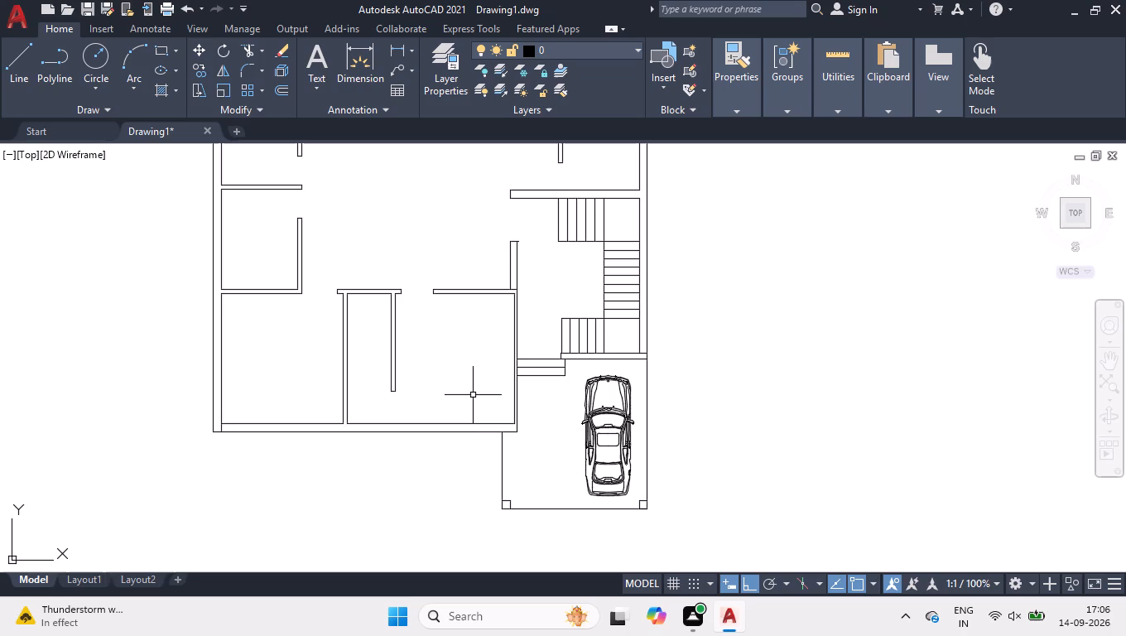
scroll(615, 532, "down", 1)
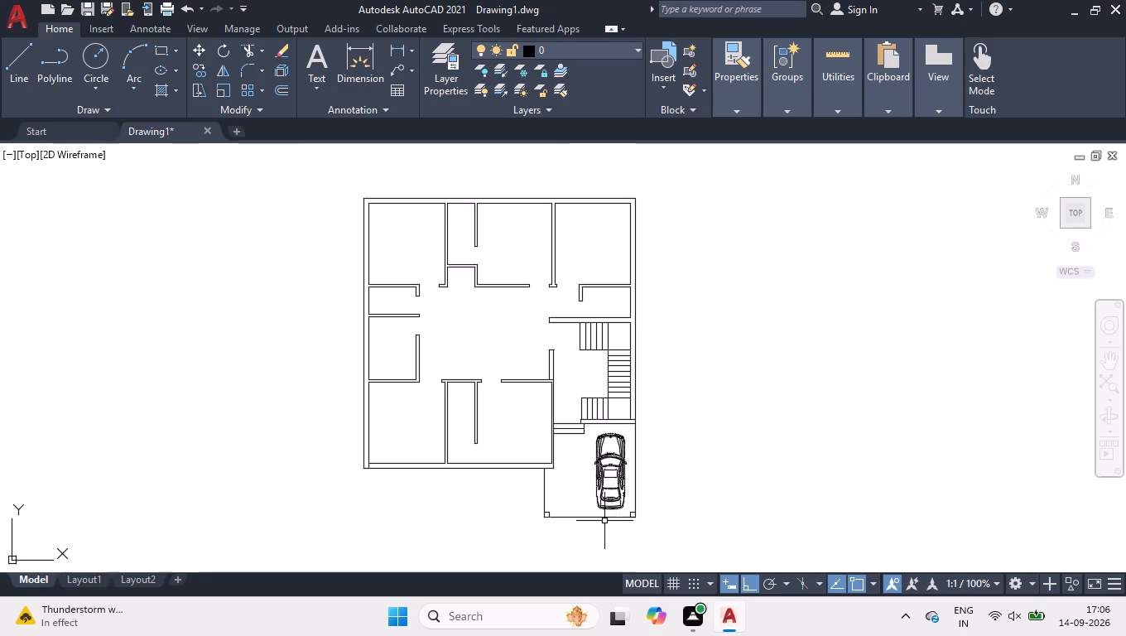
scroll(357, 212, "up", 2)
scroll(491, 161, "up", 1)
key("l")
key("Return")
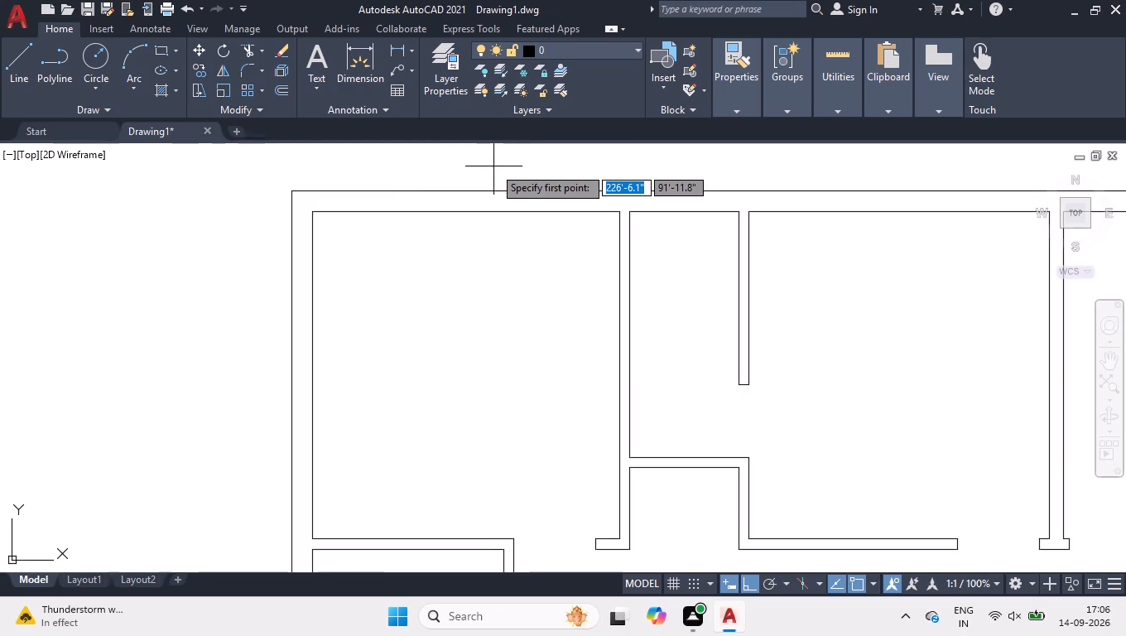
left_click(373, 189)
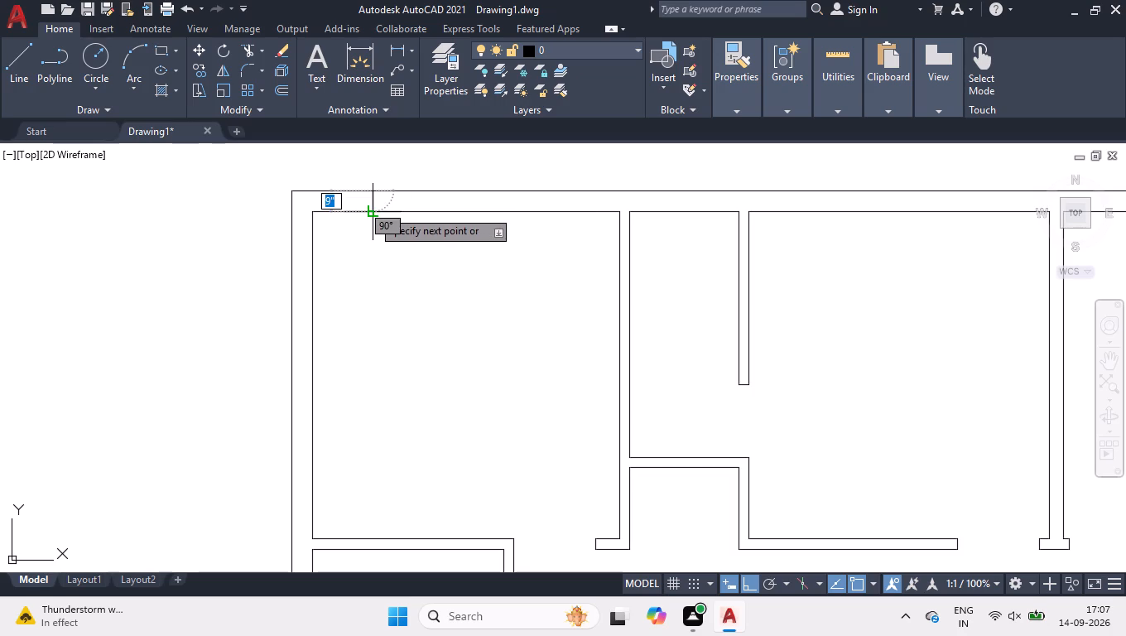
left_click(372, 210)
key("space")
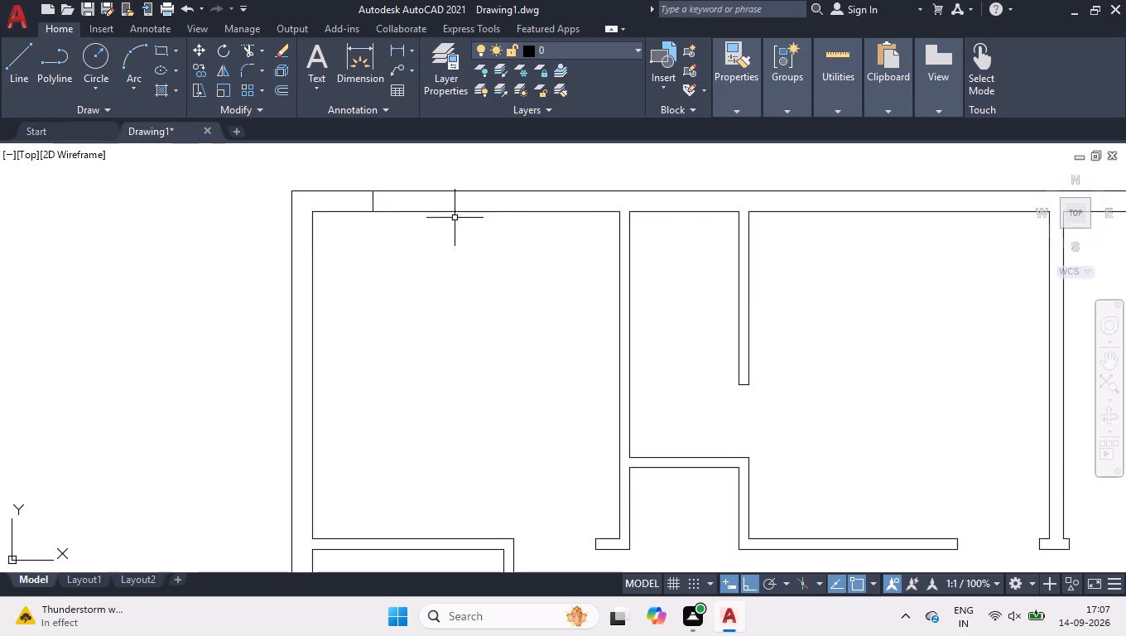
key("space")
left_click(514, 195)
left_click(512, 214)
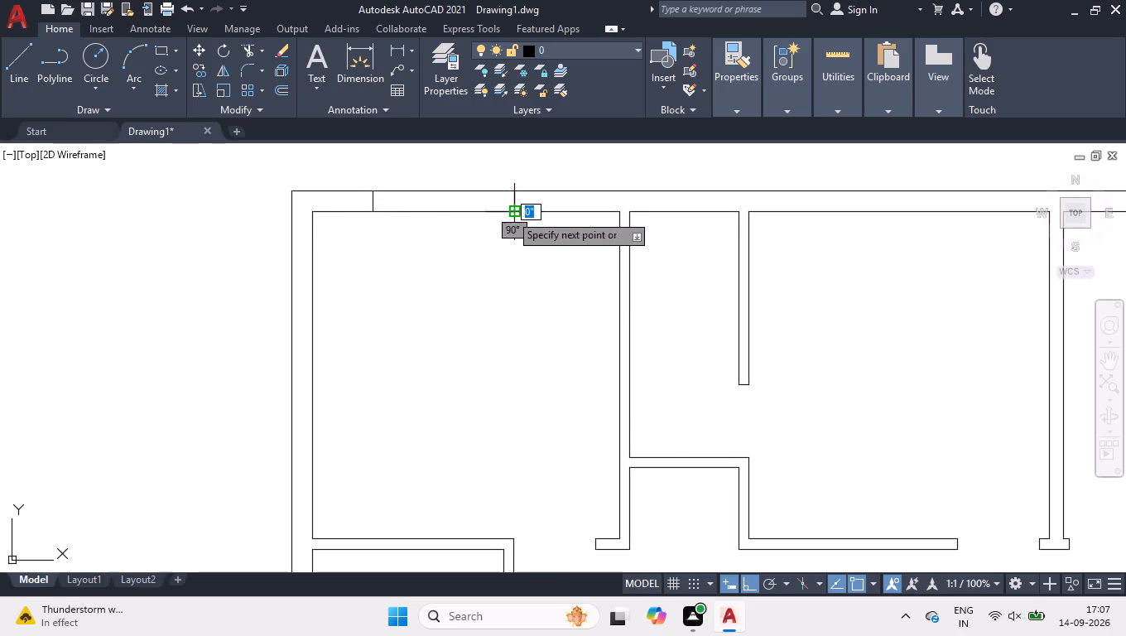
key("space")
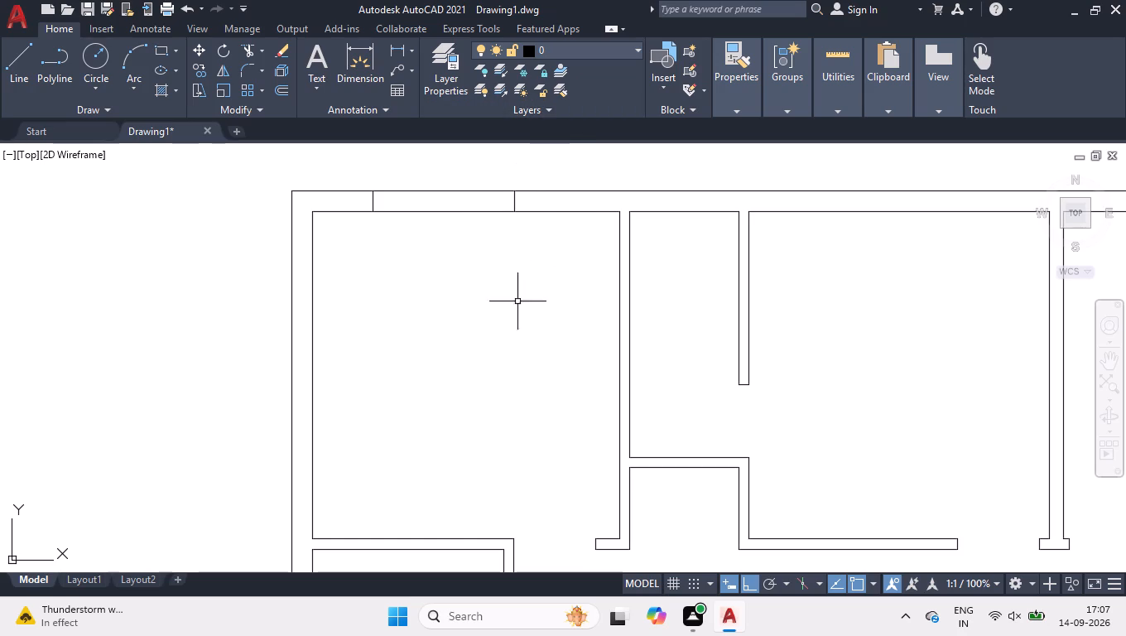
Draw two 9" lines across the north outer wall of the narrow room beside the northwest room, marking an opening.
scroll(615, 402, "down", 2)
scroll(849, 326, "up", 1)
scroll(488, 326, "up", 3)
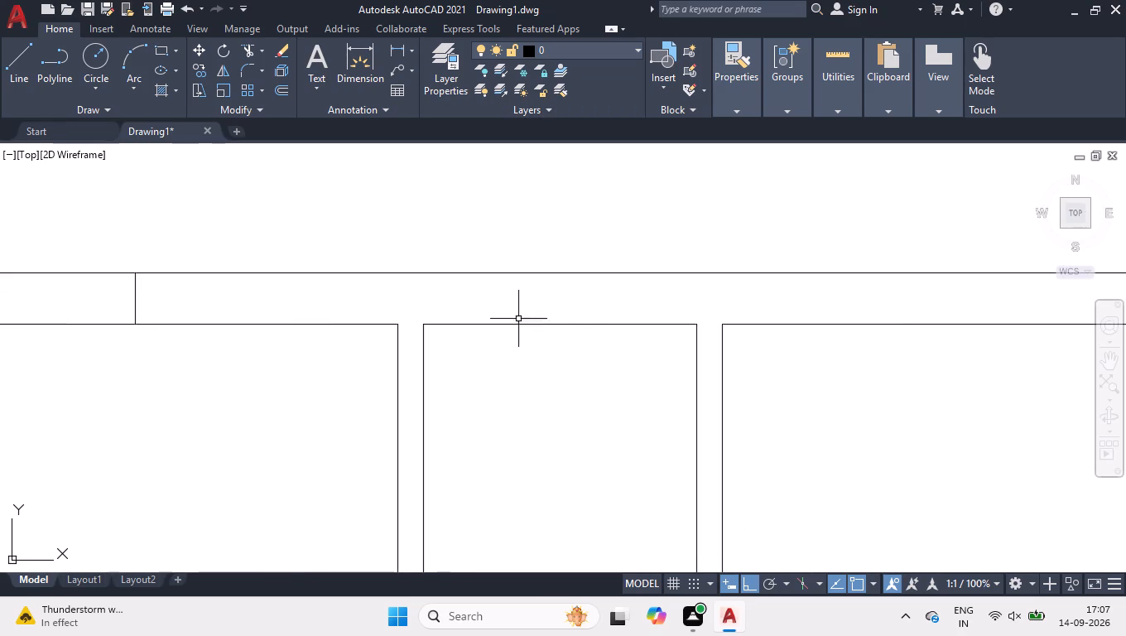
key("space")
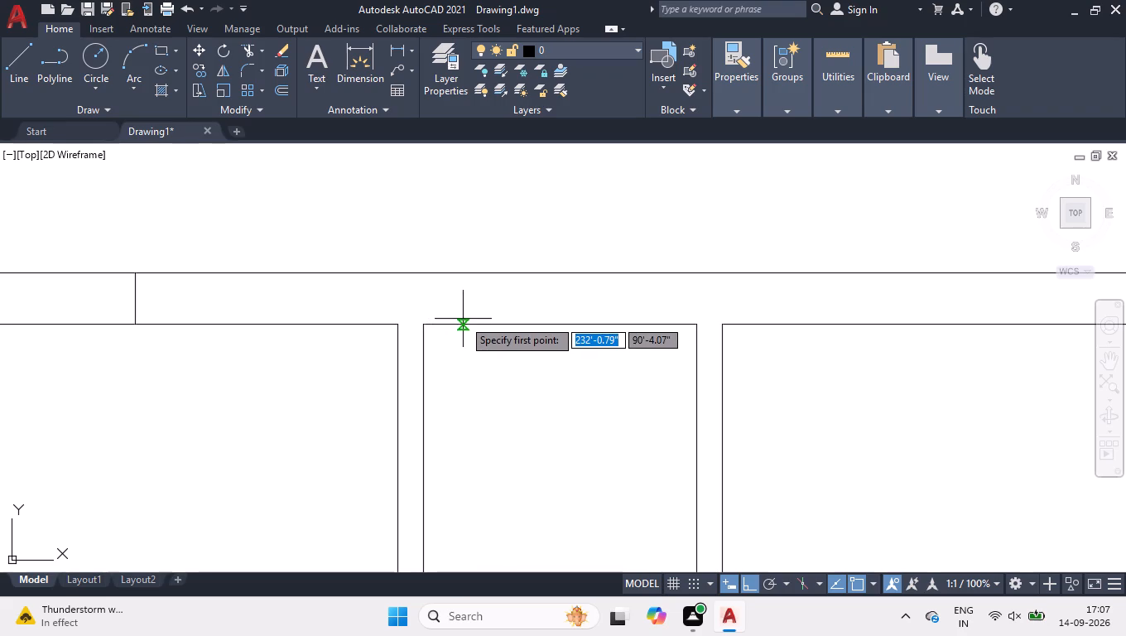
left_click(466, 325)
left_click(470, 268)
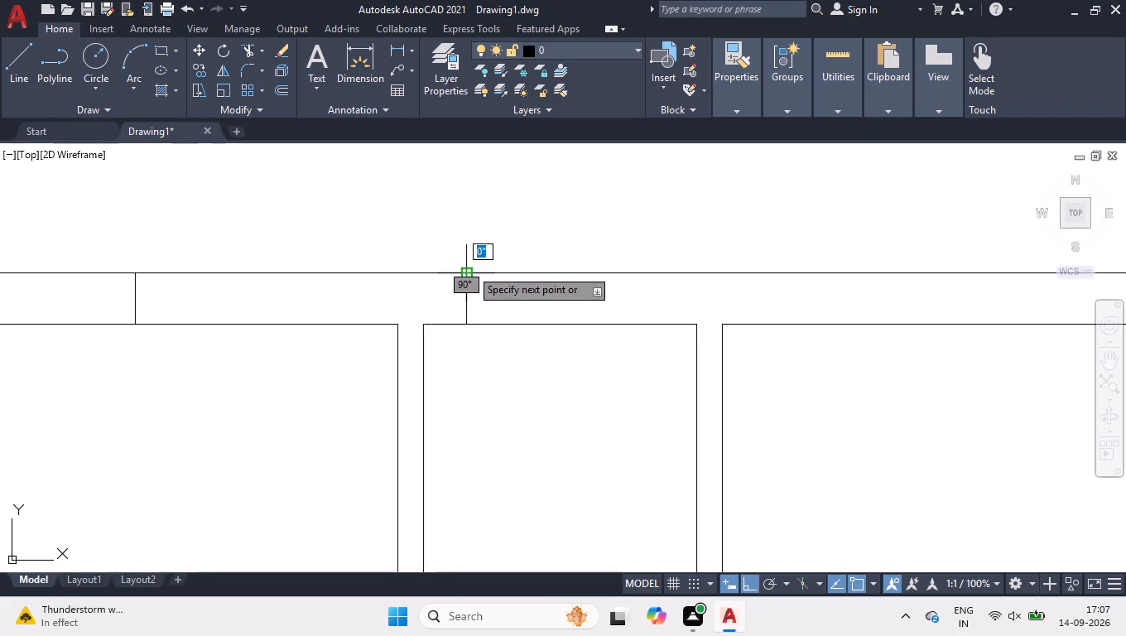
key("space")
key("space")
left_click(642, 320)
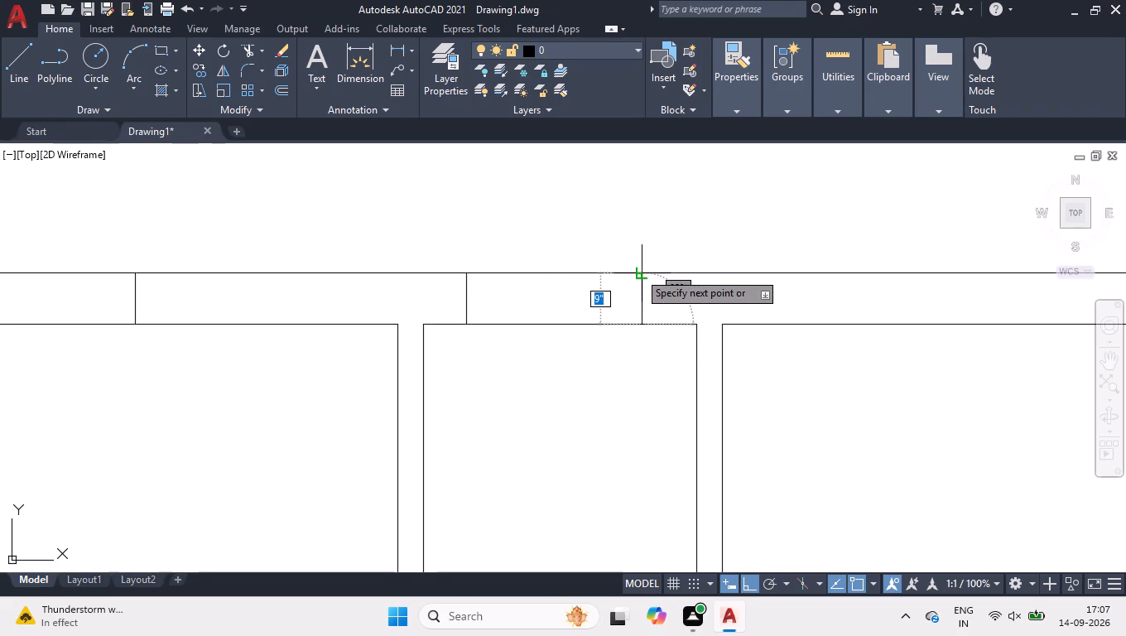
left_click(638, 272)
key("space")
Draw two 9" lines across the north outer wall of the middle room to mark the sides of an opening.
scroll(551, 298, "down", 2)
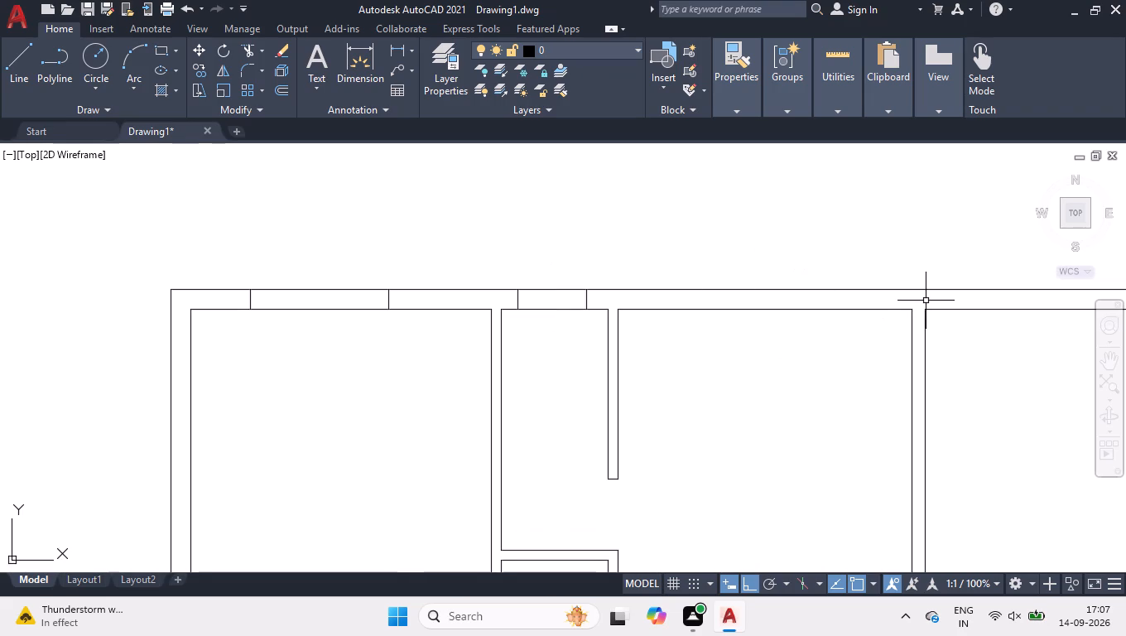
scroll(924, 301, "up", 1)
key("space")
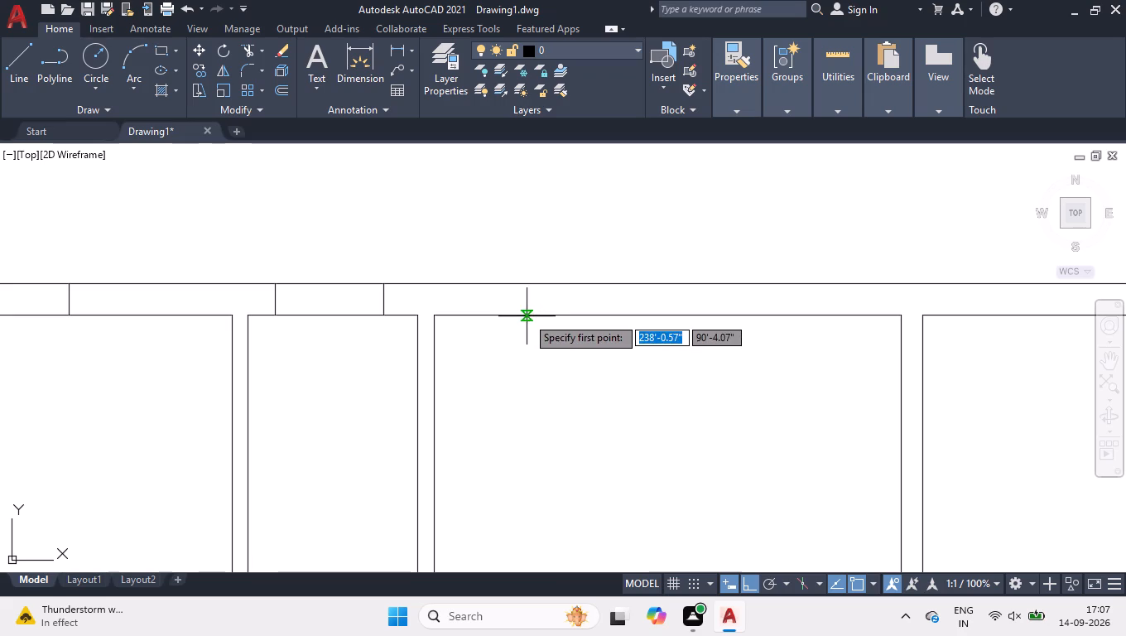
left_click(527, 316)
left_click(525, 286)
key("space")
key("space")
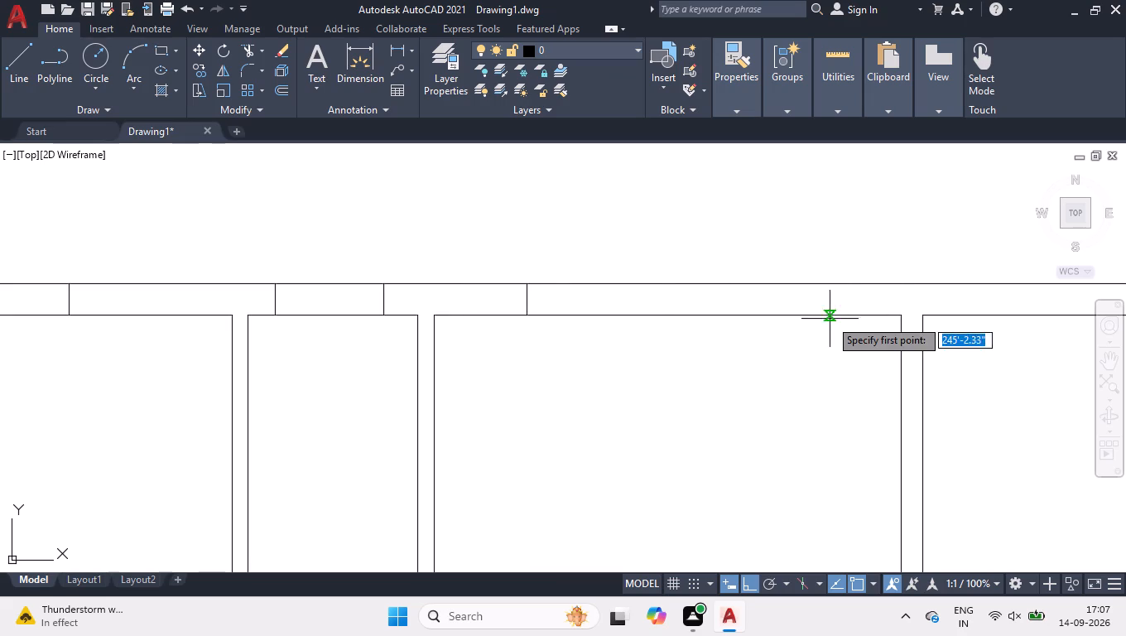
left_click(784, 313)
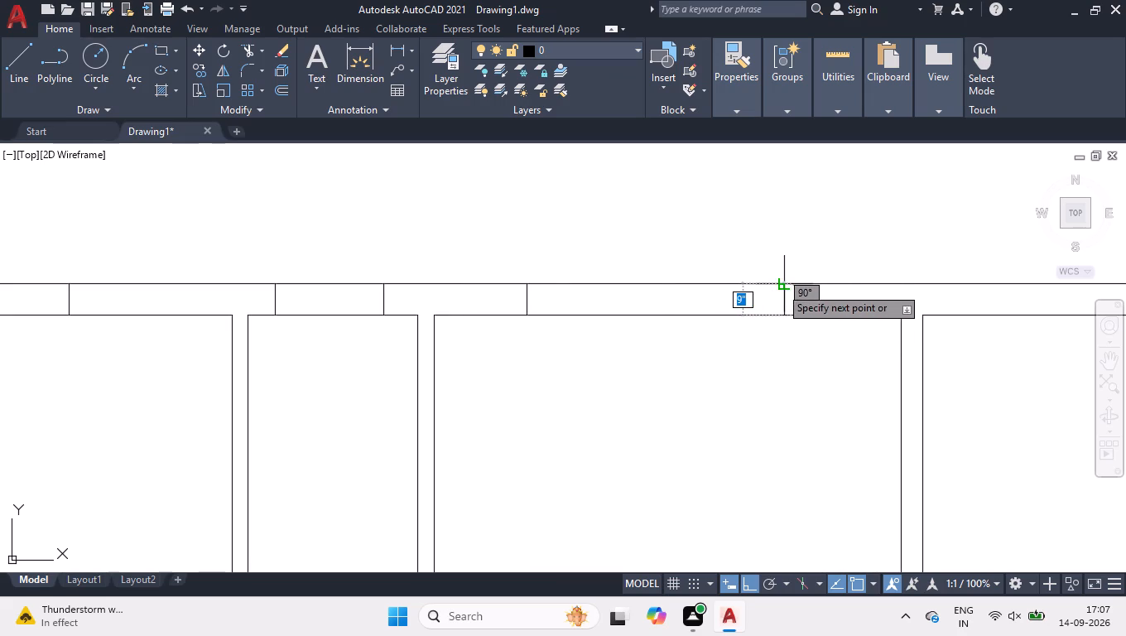
left_click(780, 287)
key("space")
Draw two lines across the full thickness of the northeast room's north outer wall to mark an opening.
scroll(563, 356, "down", 2)
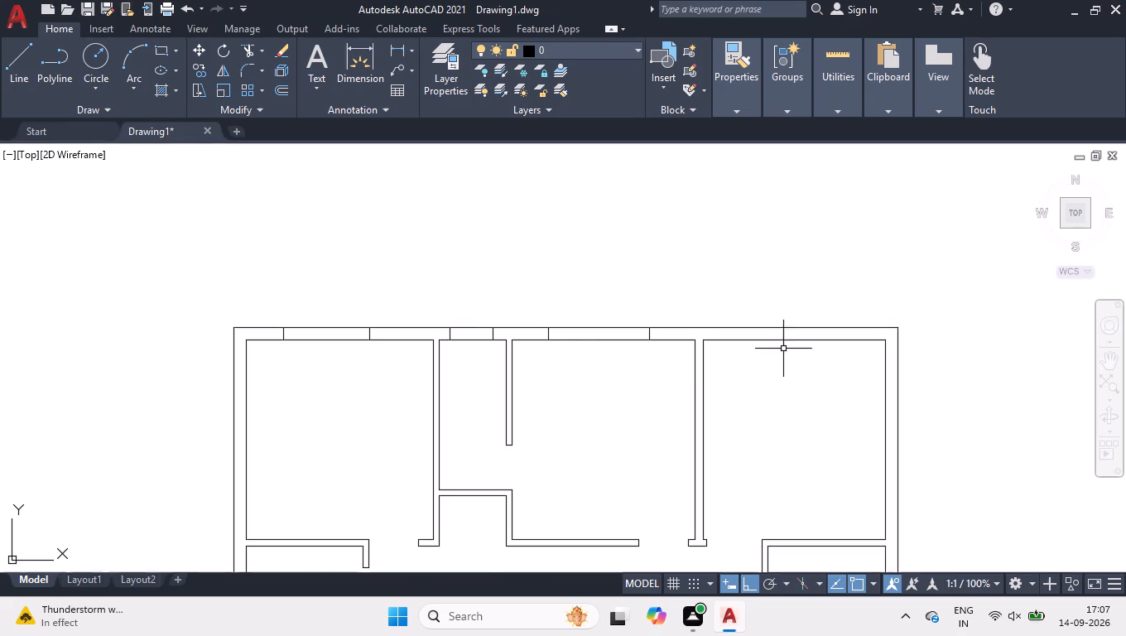
scroll(790, 335, "up", 1)
scroll(914, 339, "up", 2)
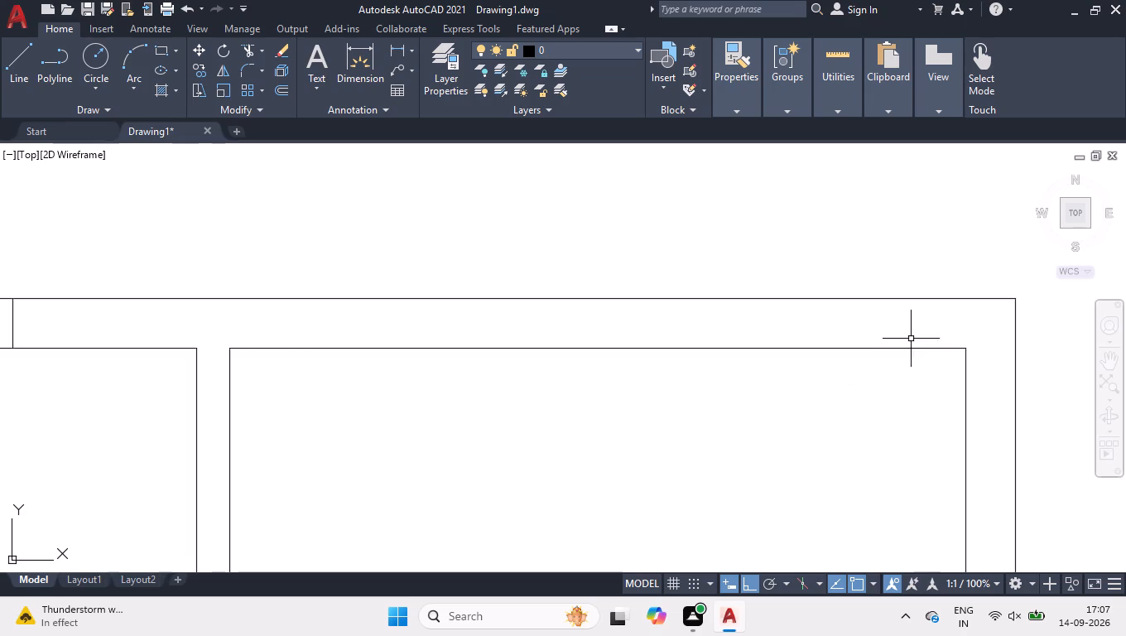
key("space")
left_click_drag(445, 344, 445, 336)
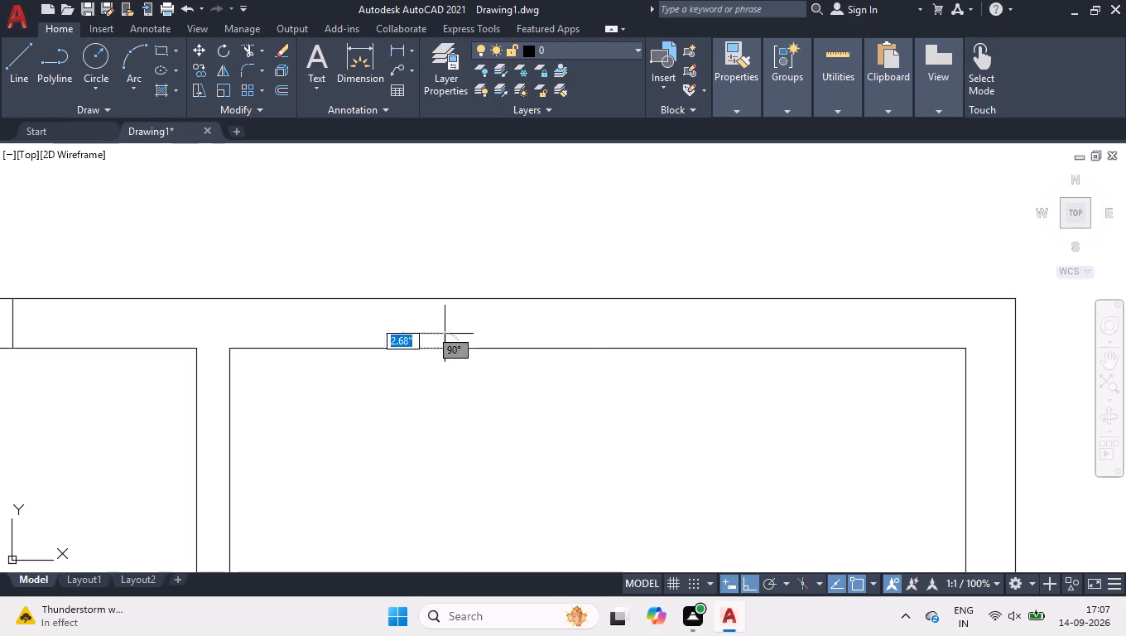
left_click(448, 299)
key("space")
key("space")
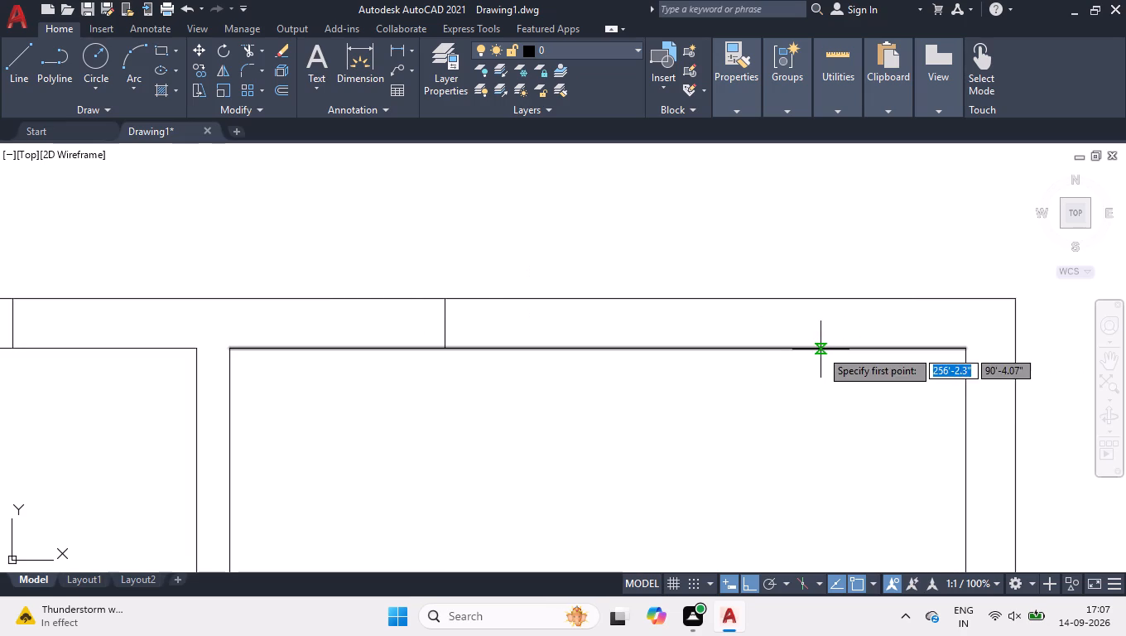
left_click(790, 348)
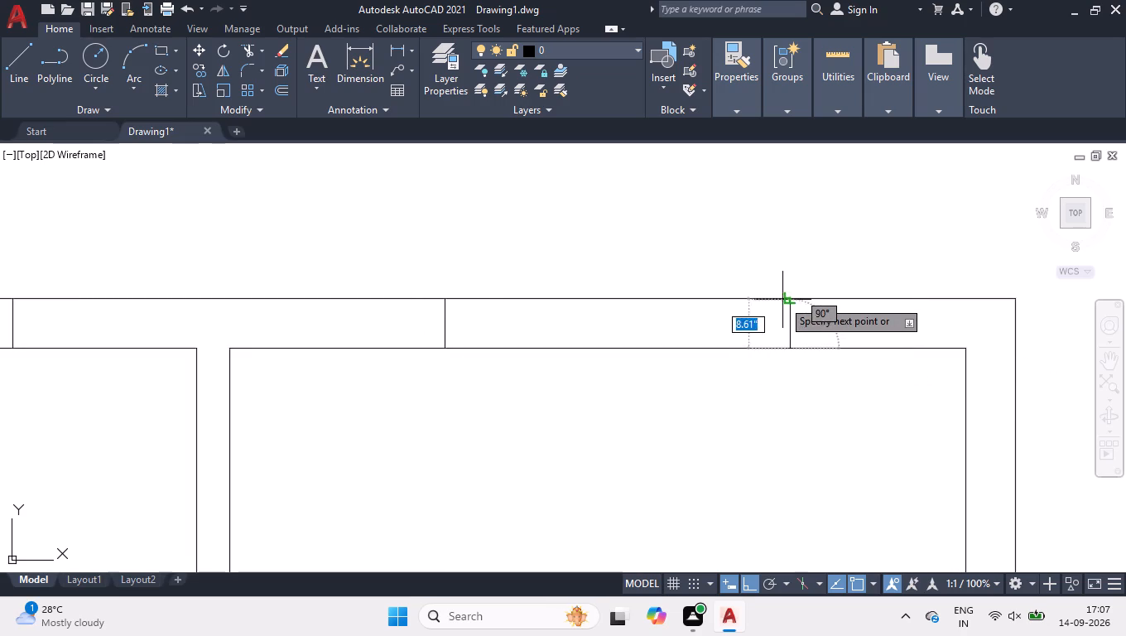
left_click(785, 299)
key("space")
Draw two lines across the full thickness of the northeast room's east outer wall to mark an opening.
scroll(785, 299, "down", 3)
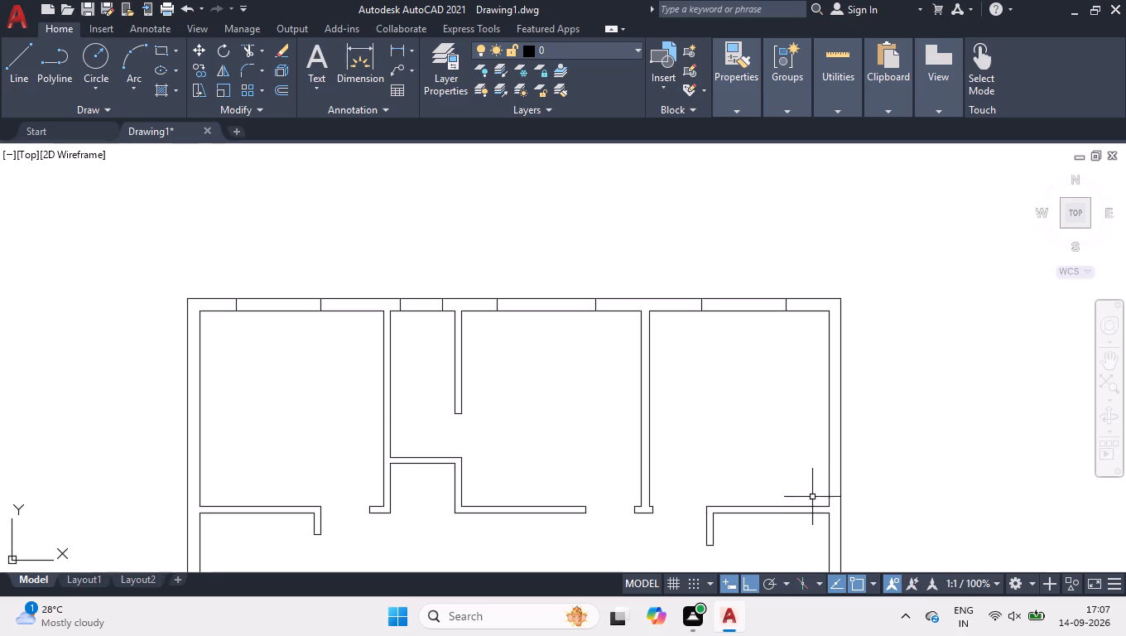
scroll(816, 503, "up", 1)
key("space")
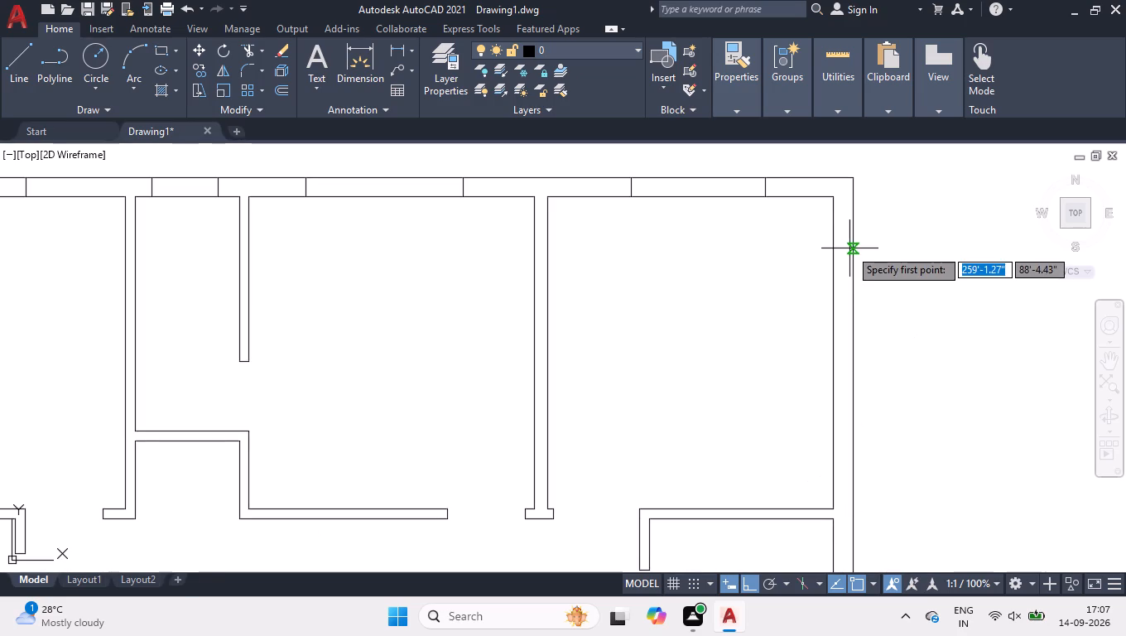
left_click(854, 247)
left_click(835, 243)
key("space")
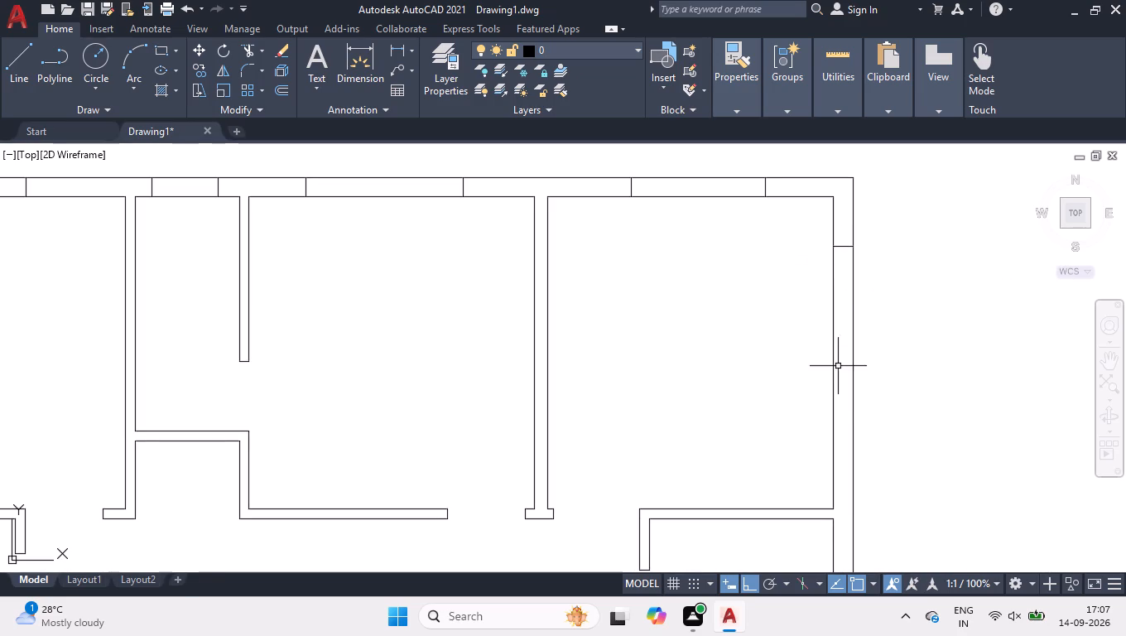
key("space")
left_click(835, 397)
left_click(854, 397)
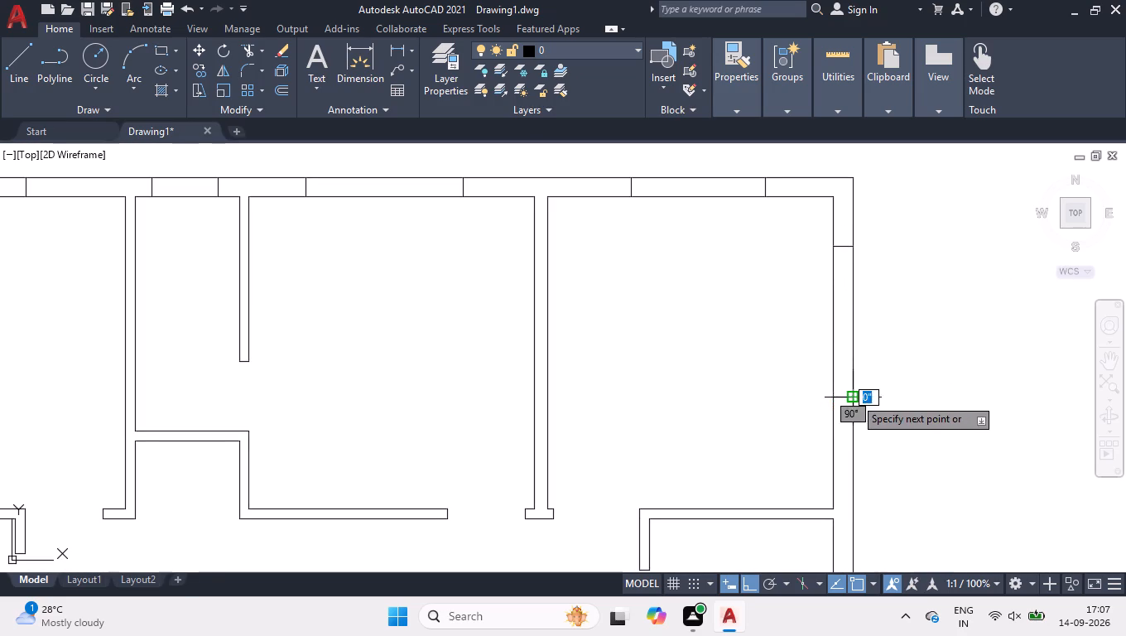
key("space")
Draw two lines across the east outer wall of the small room between the northeast room and the staircase, marking an opening.
scroll(826, 283, "down", 2)
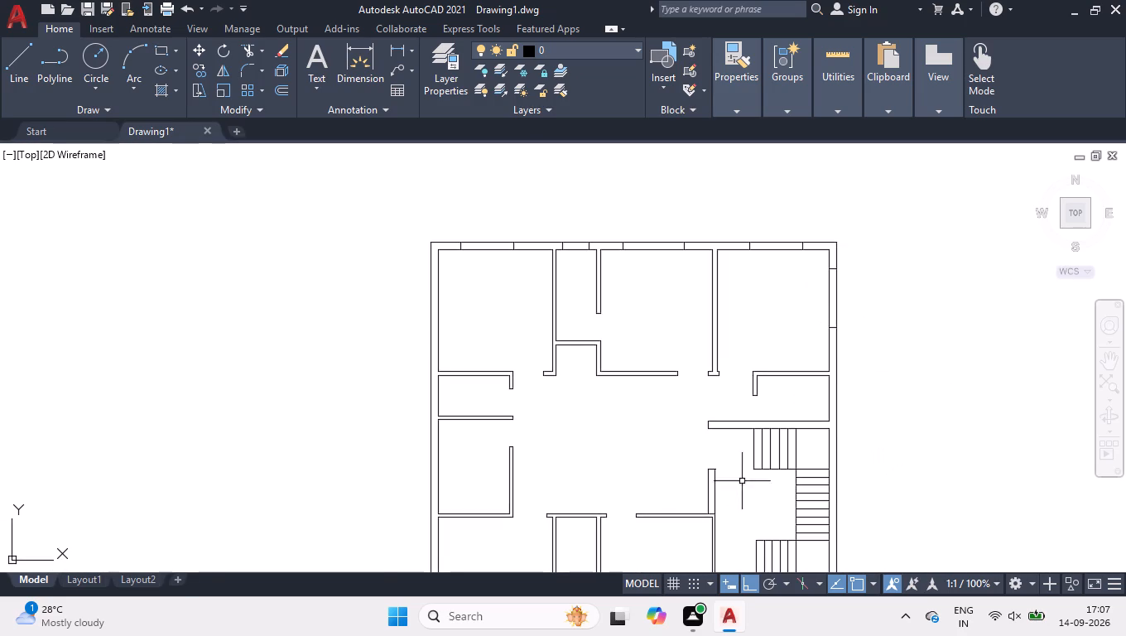
scroll(841, 455, "up", 1)
scroll(825, 357, "up", 3)
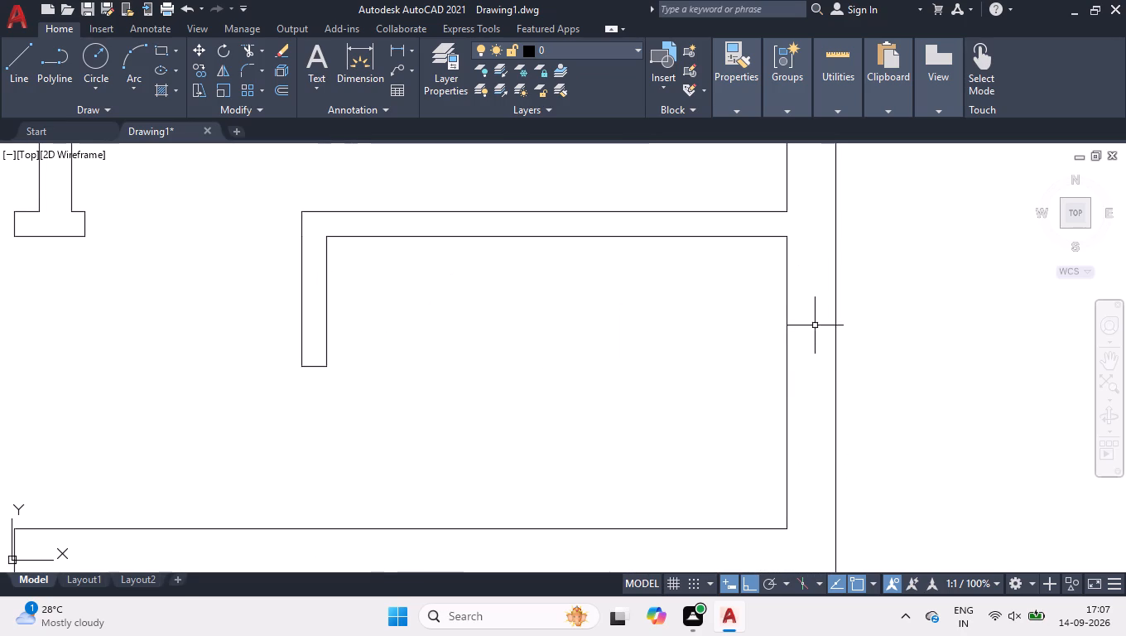
key("space")
left_click(787, 282)
left_click(833, 282)
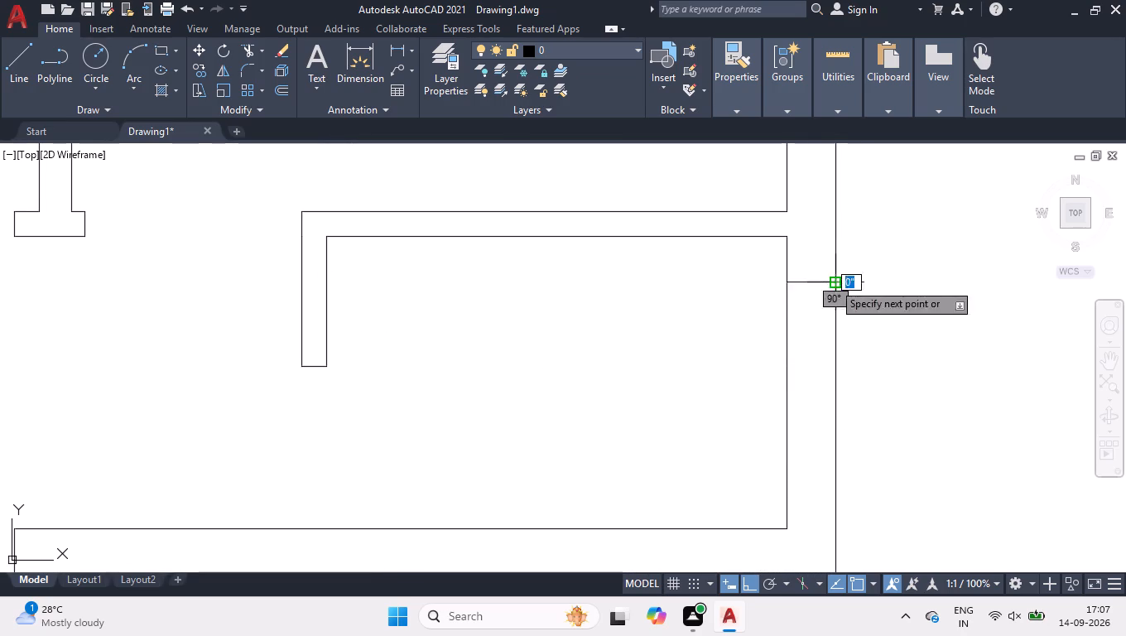
key("space")
key("space")
left_click(789, 444)
left_click(837, 442)
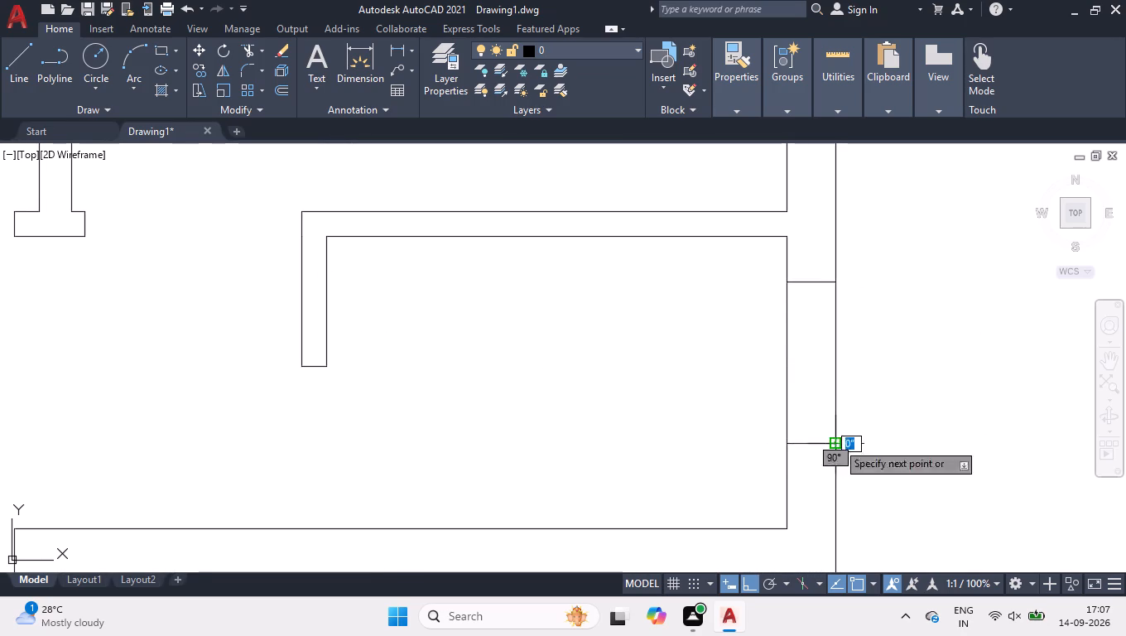
key("space")
Draw two lines across the full thickness of the east outer wall beside the staircase to mark an opening.
scroll(803, 367, "down", 4)
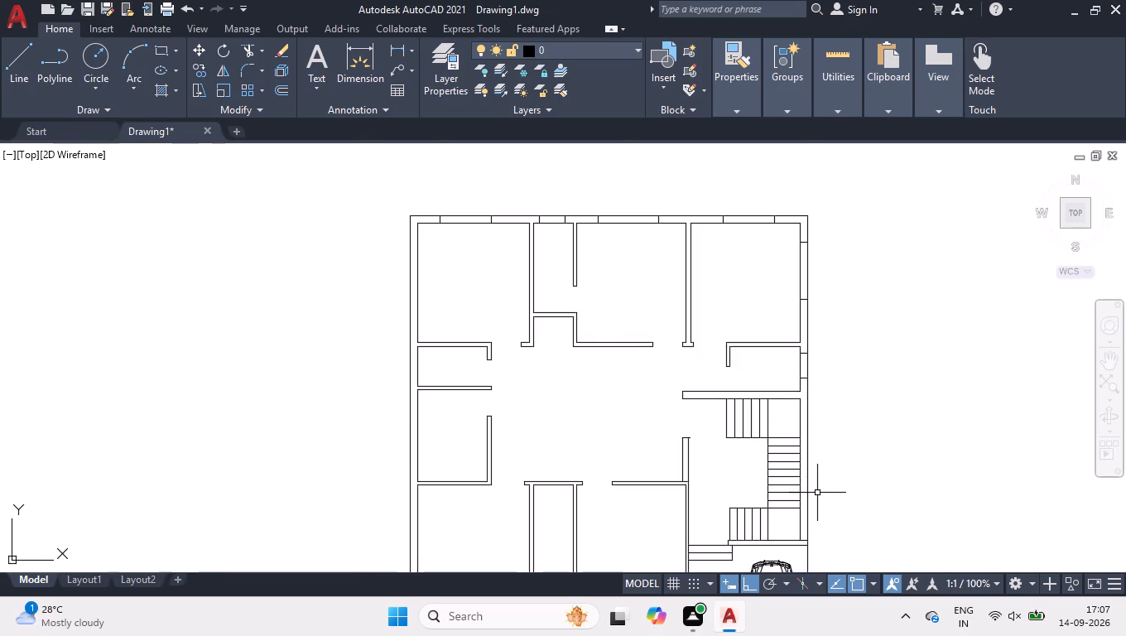
scroll(816, 492, "up", 2)
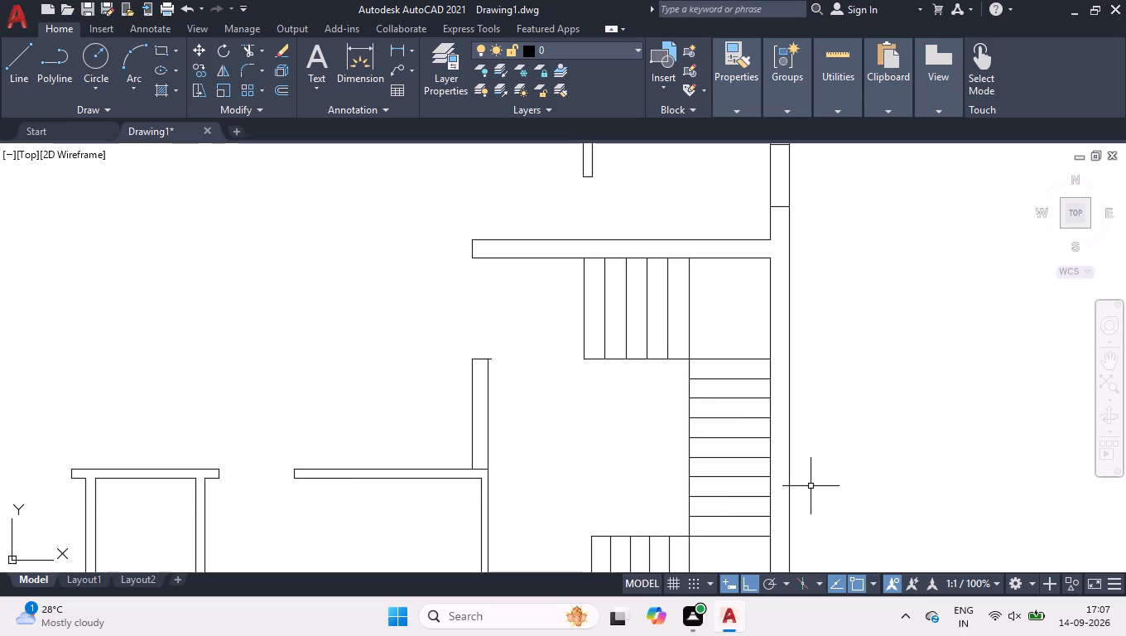
scroll(811, 485, "up", 1)
scroll(808, 460, "down", 2)
scroll(798, 503, "up", 1)
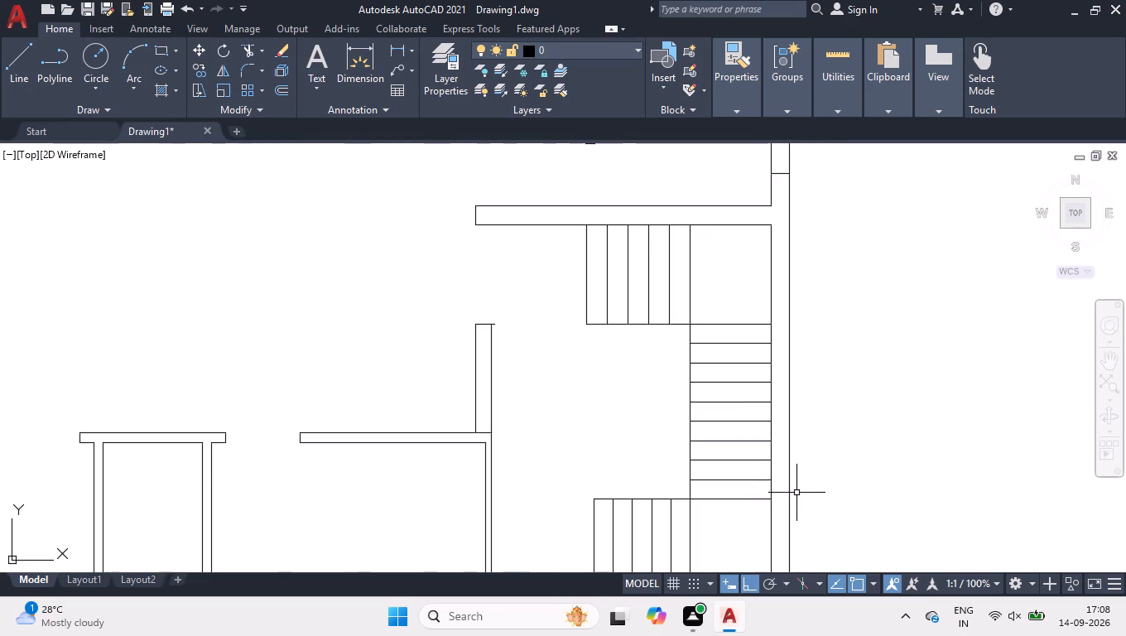
key("space")
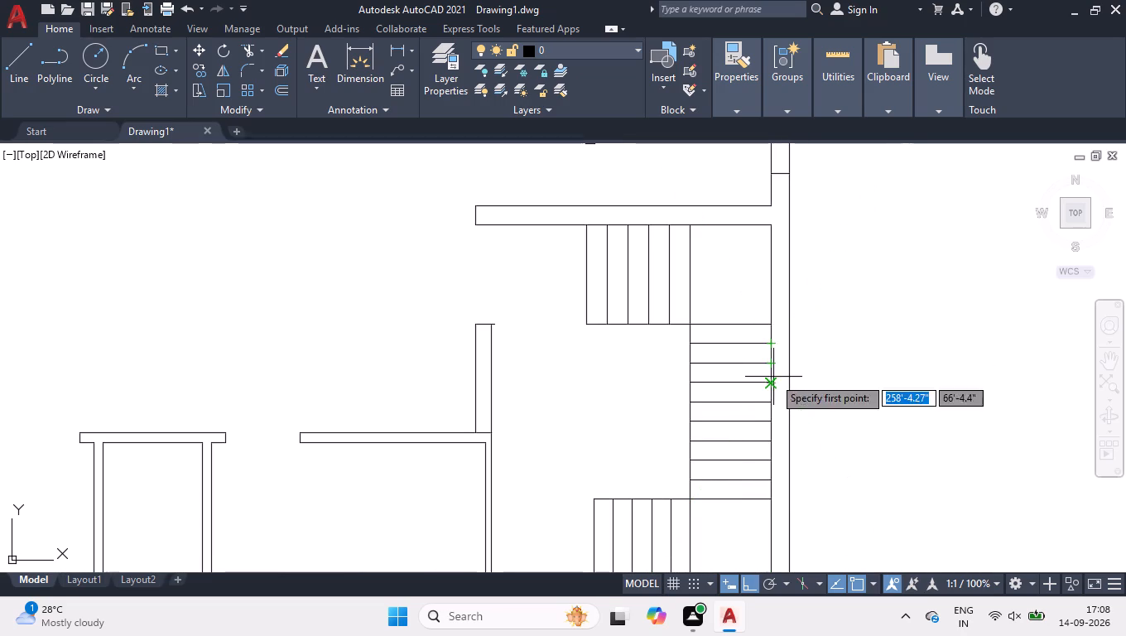
left_click(773, 363)
left_click(790, 363)
key("space")
key("space")
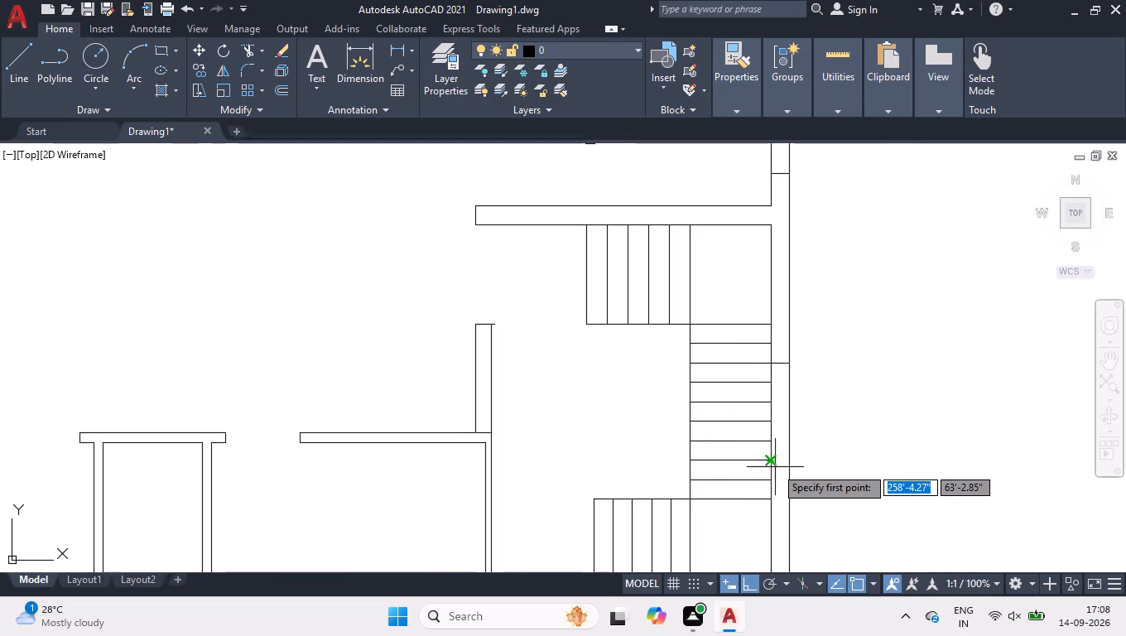
left_click(773, 461)
left_click(786, 462)
scroll(784, 441, "down", 3)
key("space")
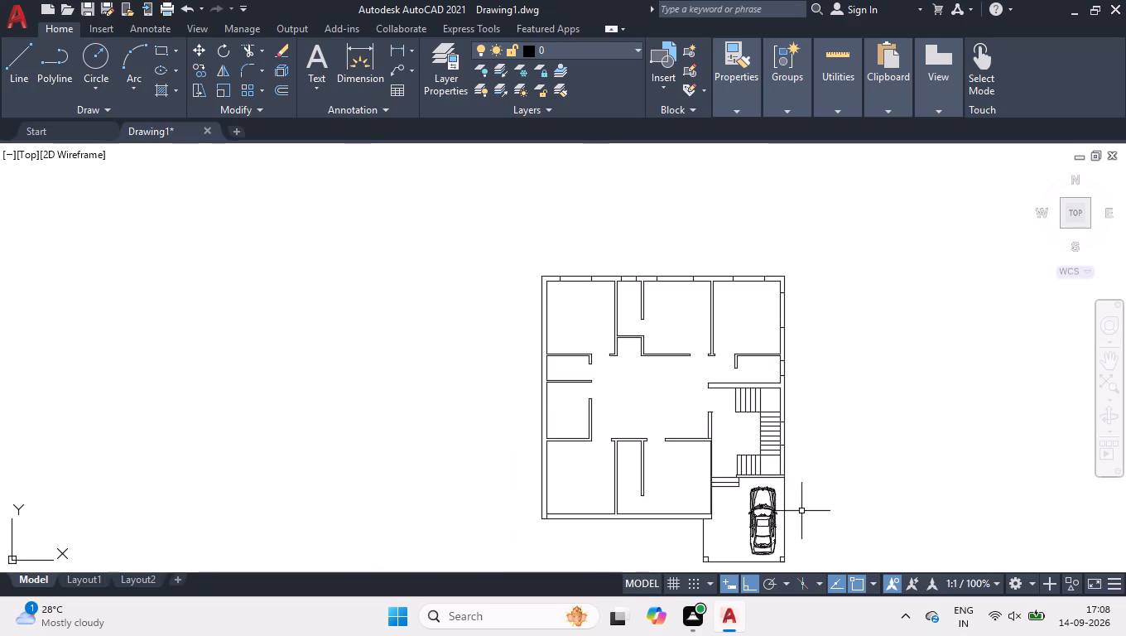
Draw two lines across the south outer wall of the southeast room, east of its short partition, to mark an opening.
scroll(646, 514, "up", 2)
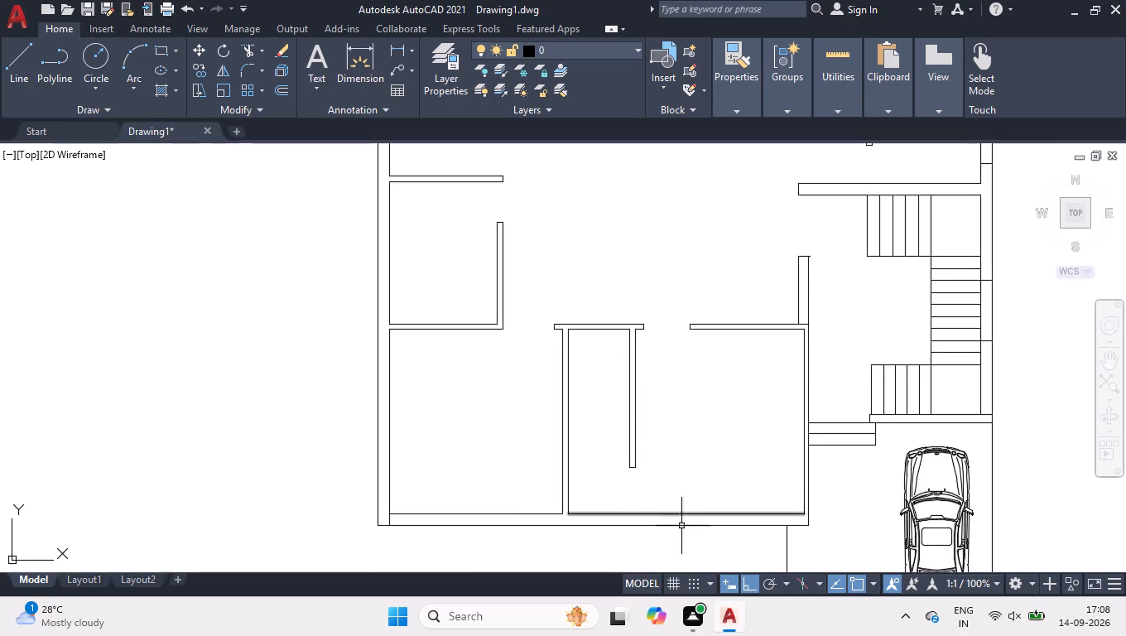
scroll(723, 528, "up", 1)
key("space")
left_click(797, 503)
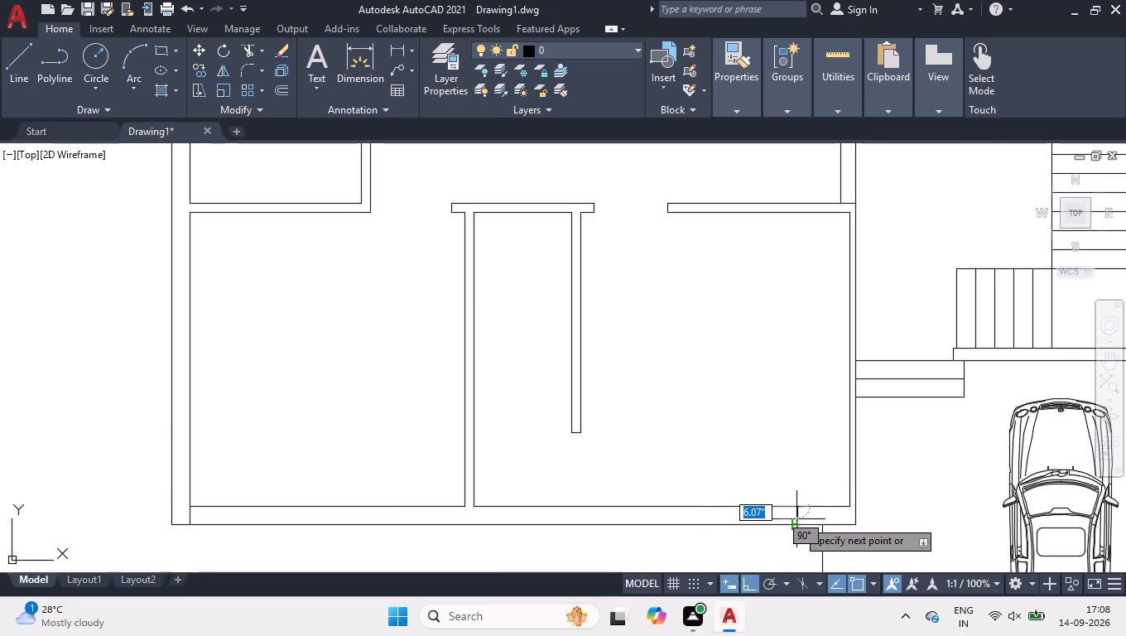
left_click(796, 519)
scroll(759, 528, "up", 1)
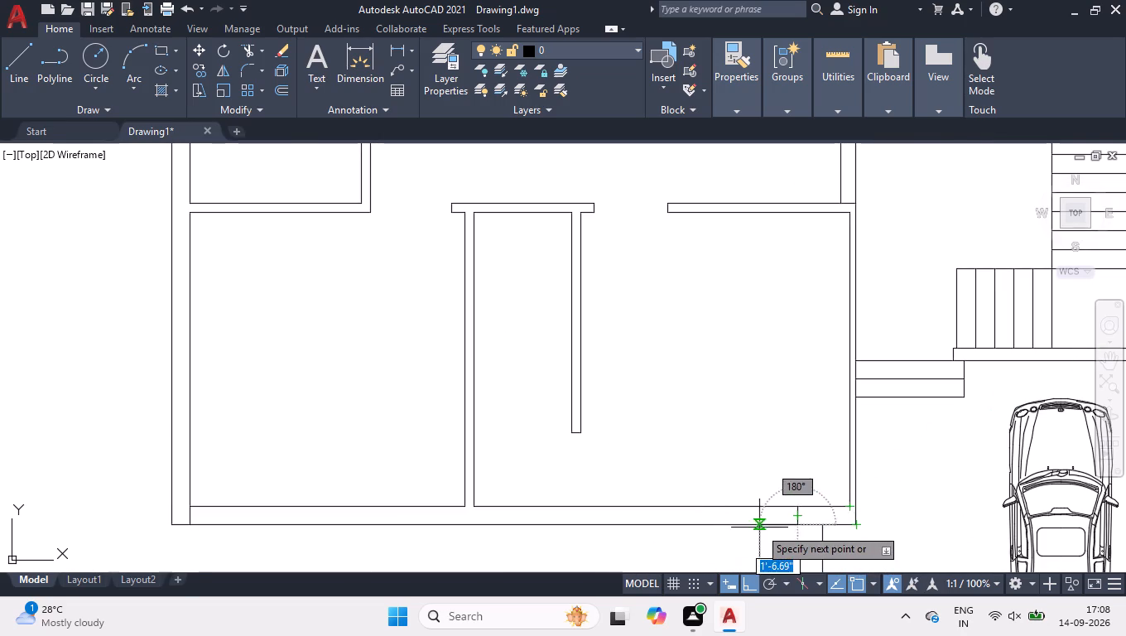
key("space")
key("space")
left_click(645, 495)
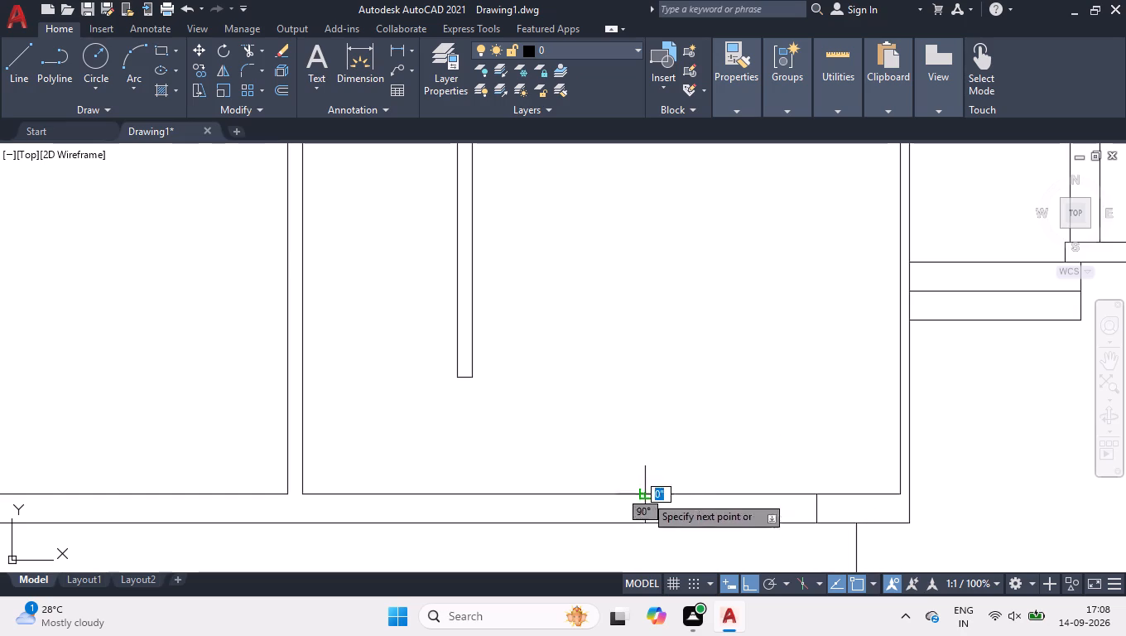
left_click(646, 527)
key("space")
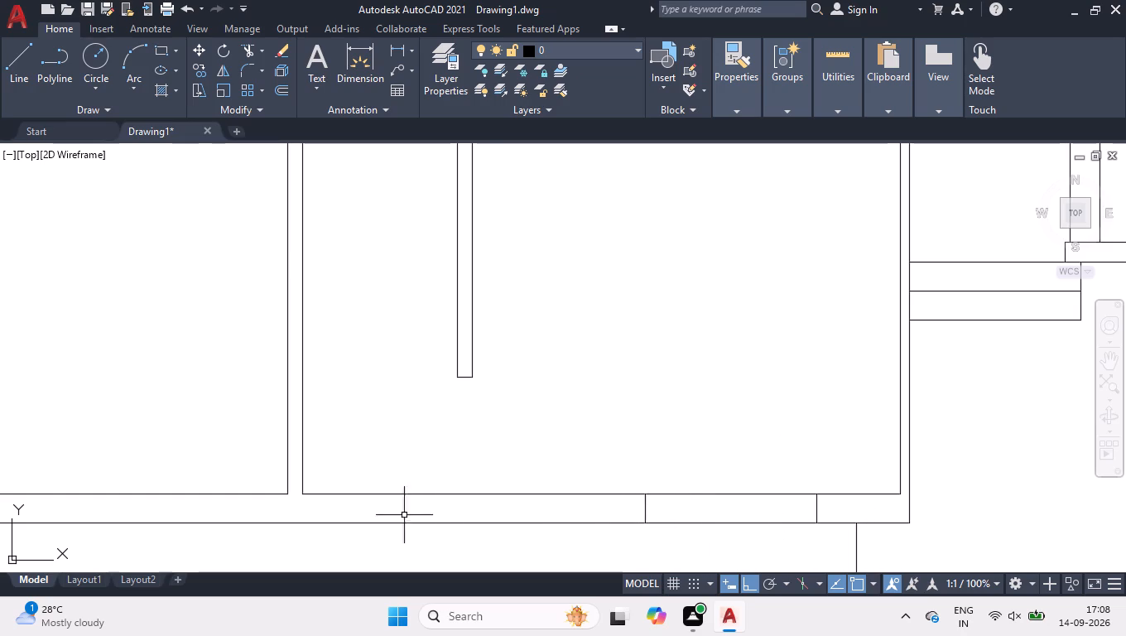
Draw two 9" lines across the same south outer wall, near the room's west corner below the short partition, marking a narrower opening.
key("space")
left_click(334, 495)
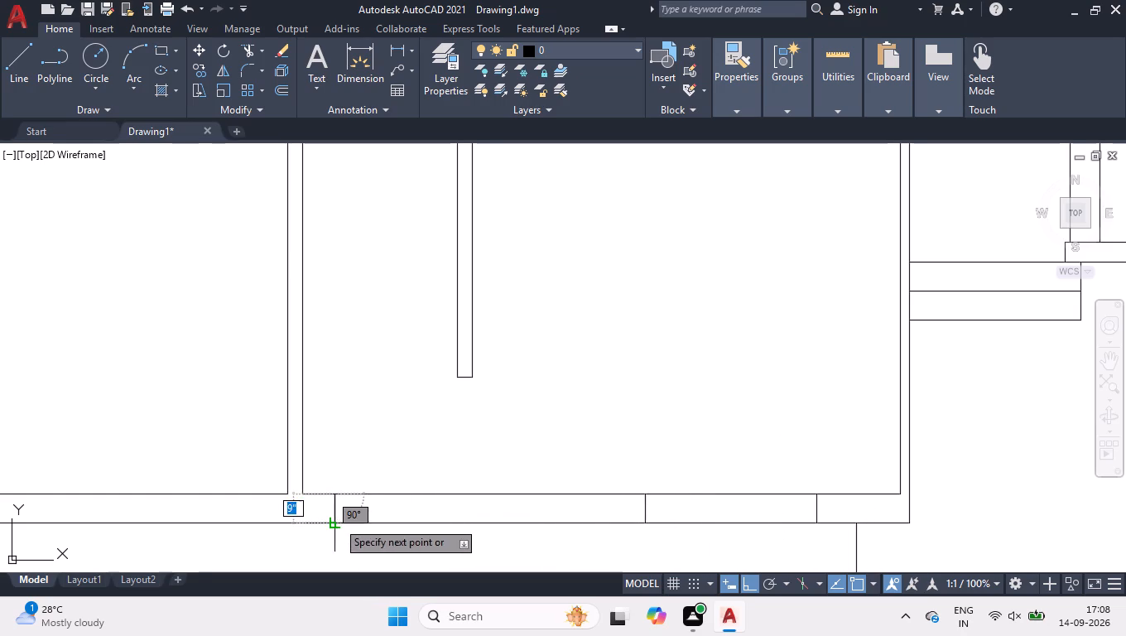
left_click(337, 522)
key("space")
key("space")
left_click(433, 494)
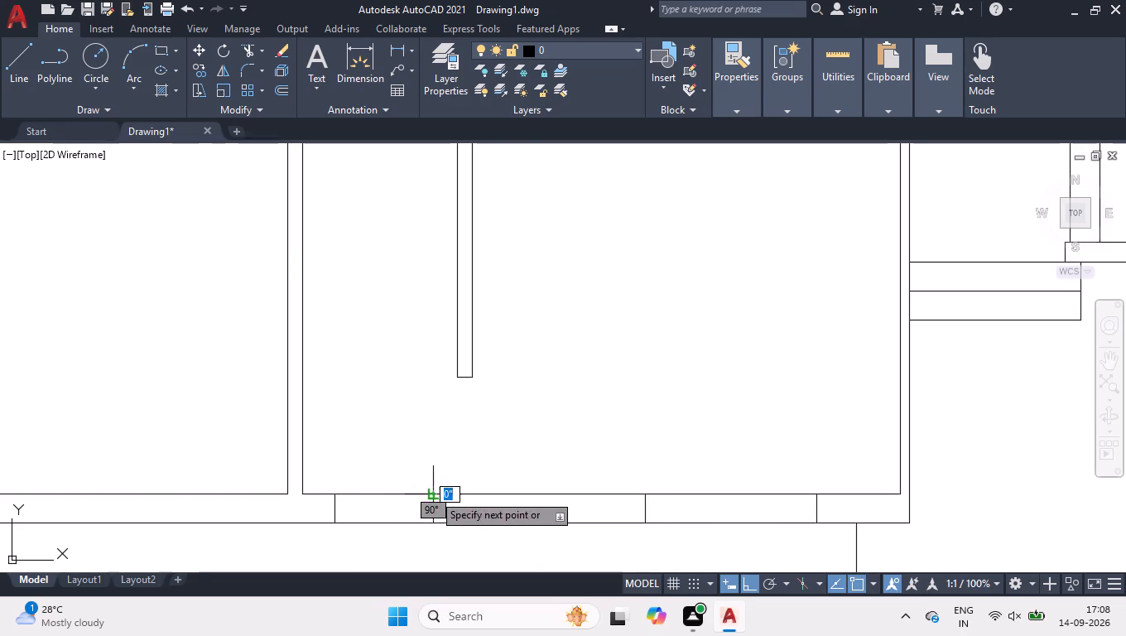
left_click(434, 519)
scroll(434, 519, "down", 2)
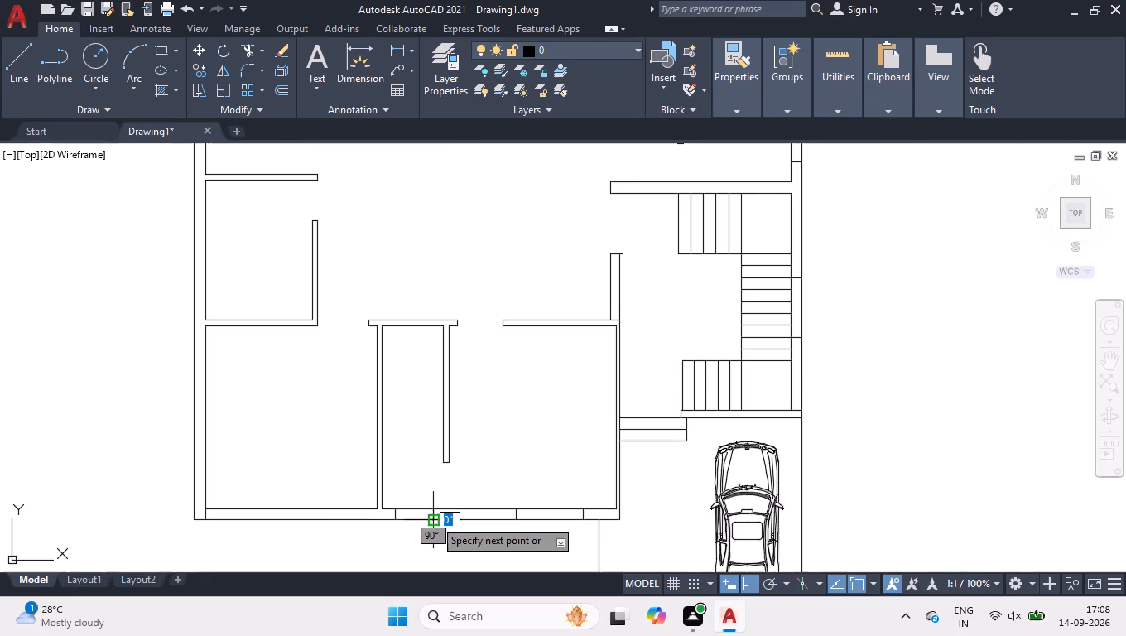
key("space")
Draw two lines across the full thickness of the southwest room's south outer wall to mark an opening.
scroll(476, 554, "down", 1)
scroll(308, 533, "up", 2)
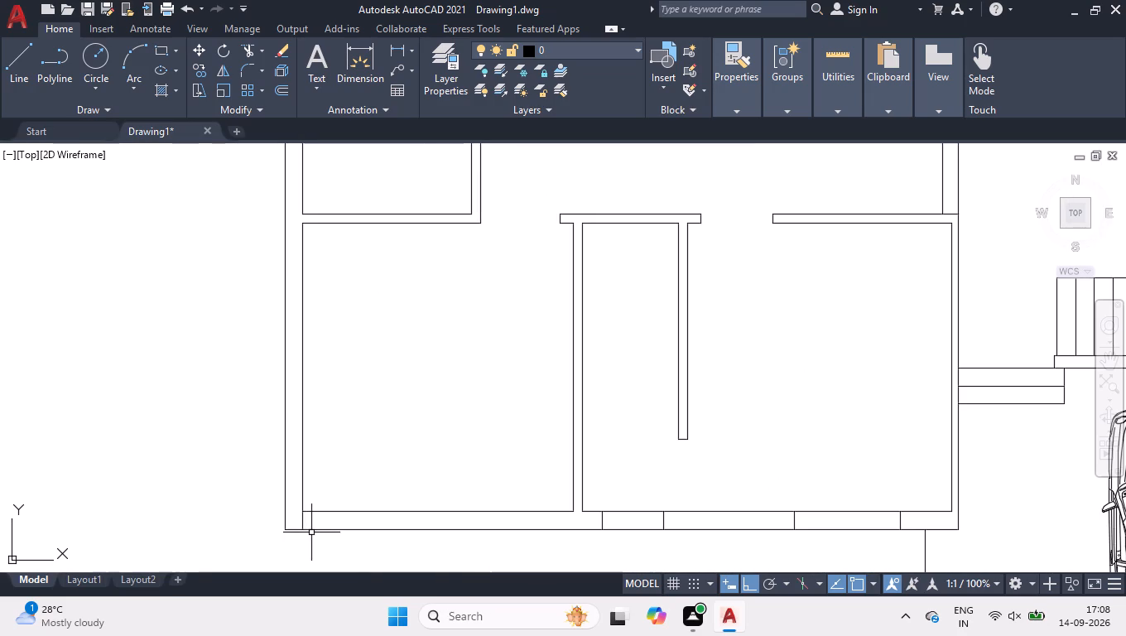
key("space")
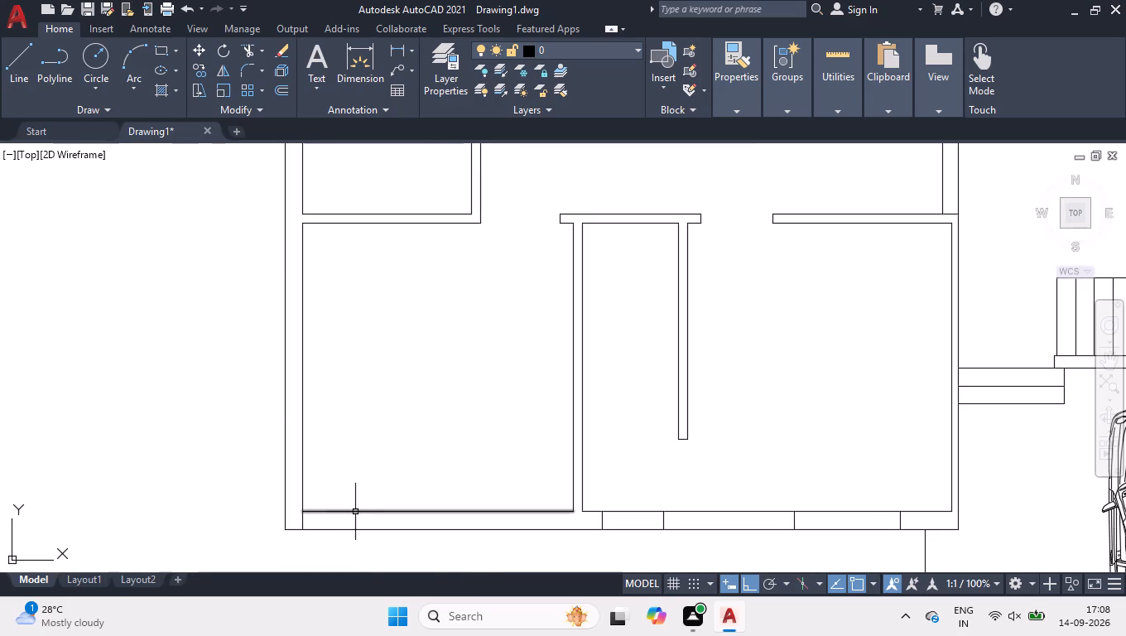
left_click(355, 512)
left_click(350, 535)
key("space")
key("space")
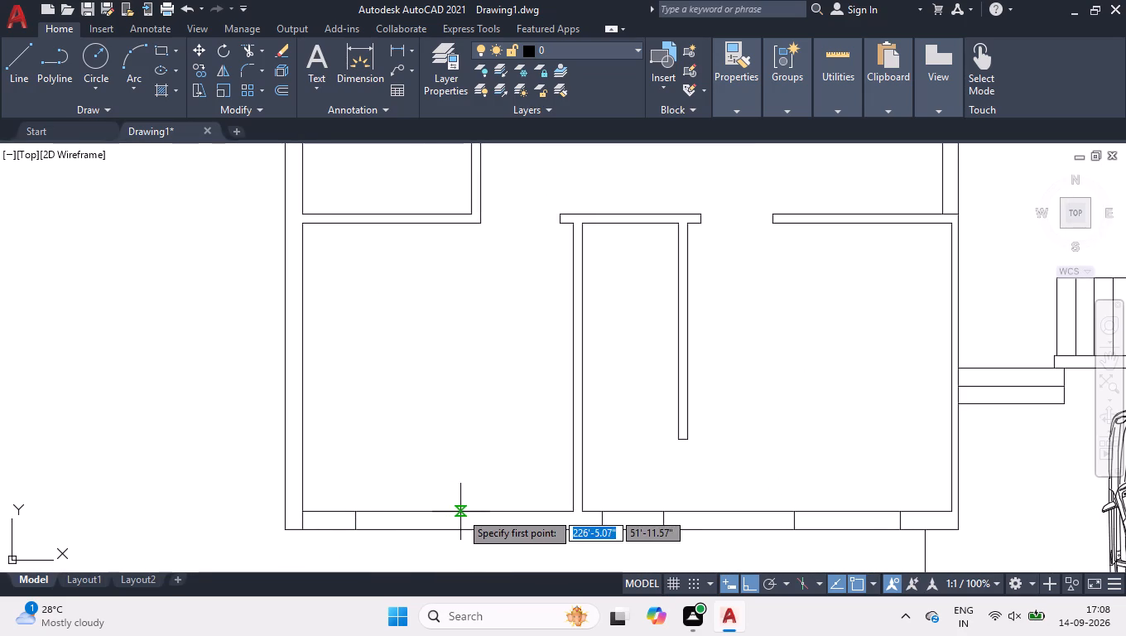
left_click(471, 512)
left_click(472, 528)
key("space")
Draw two lines across the full thickness of the southwest room's west outer wall to mark an opening.
scroll(439, 505, "down", 1)
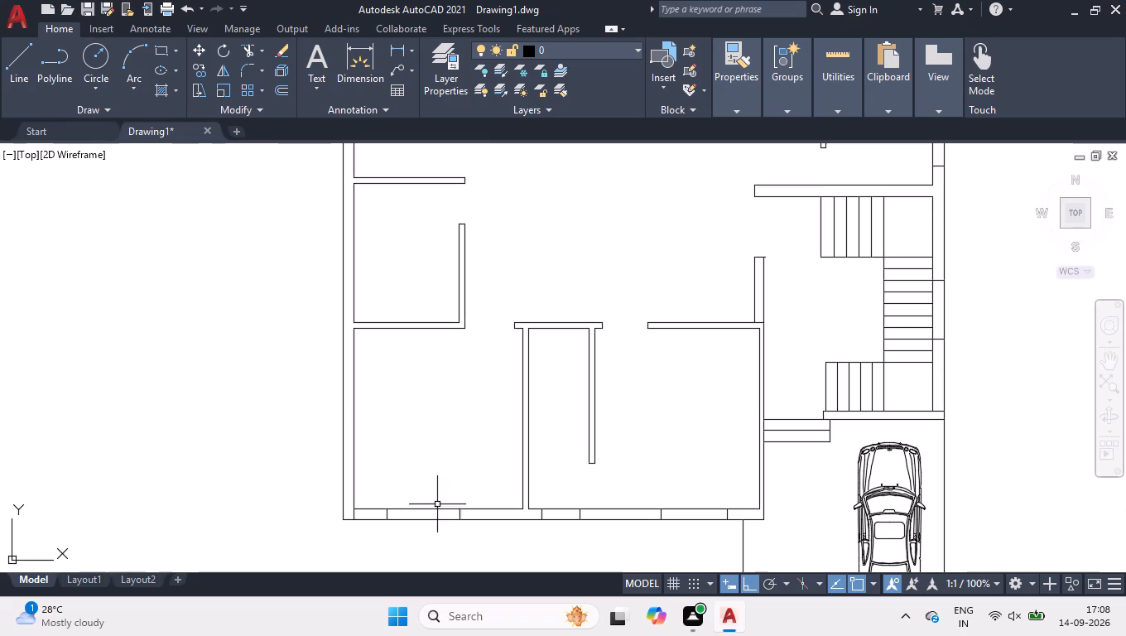
scroll(376, 459, "up", 2)
scroll(369, 423, "down", 2)
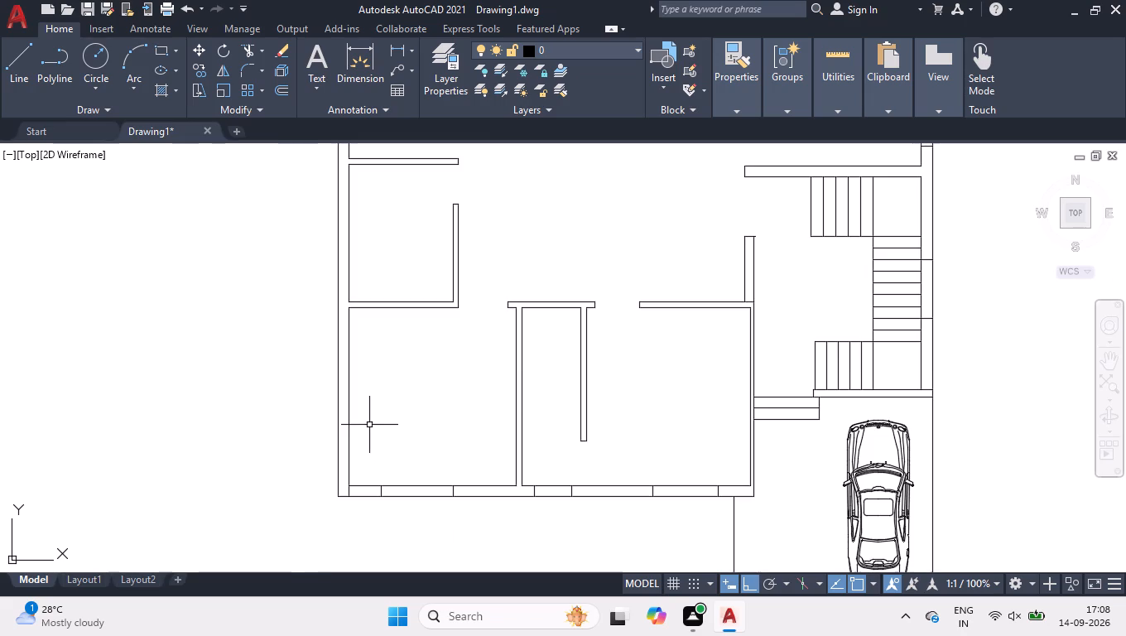
key("space")
left_click(353, 360)
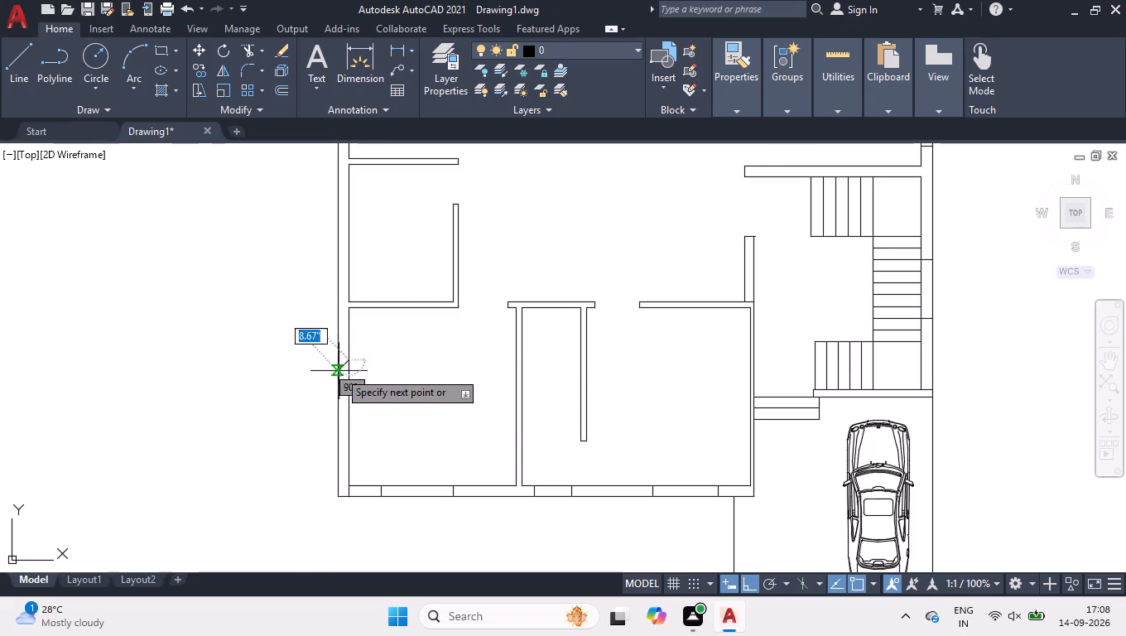
left_click(337, 363)
key("space")
scroll(337, 363, "up", 1)
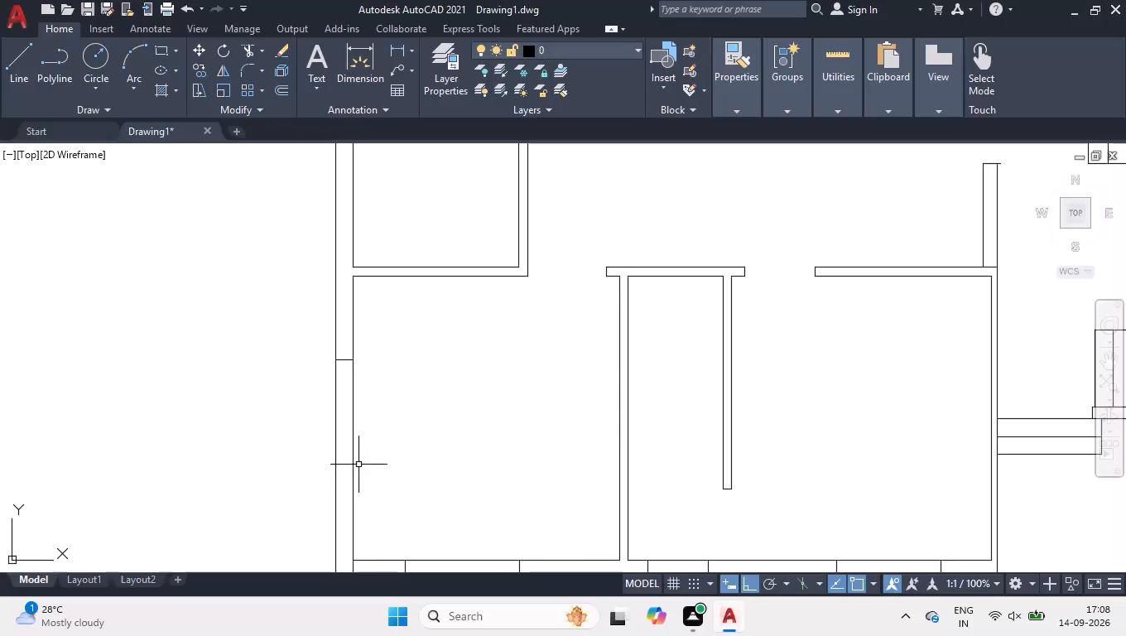
key("space")
left_click(354, 490)
left_click(336, 490)
key("space")
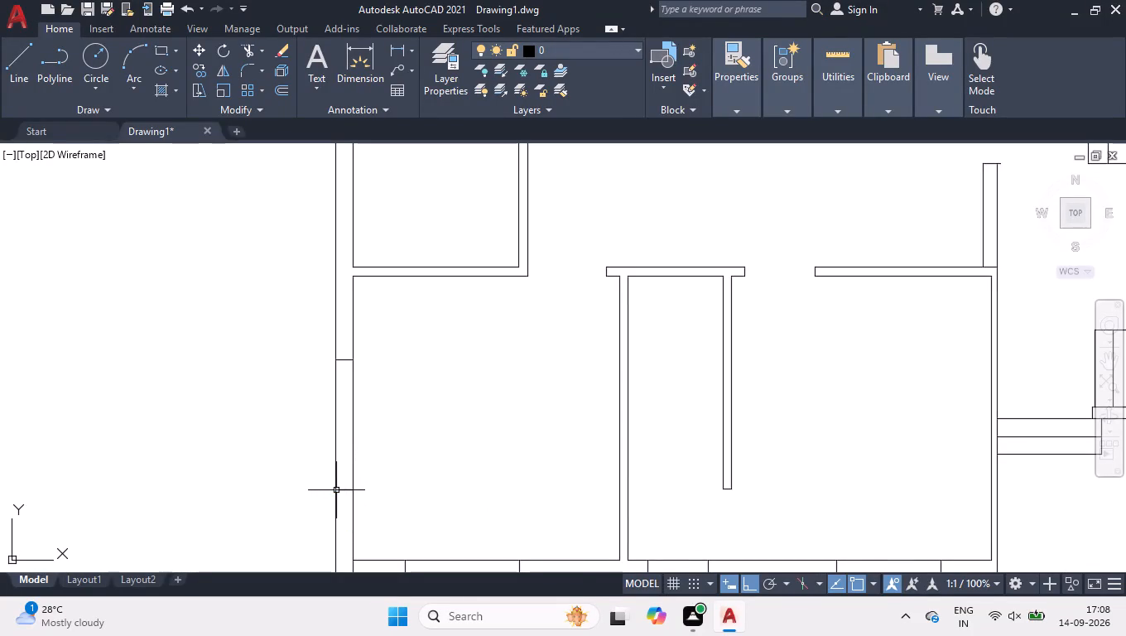
Draw two lines across the west outer wall of the room directly north of the southwest room, marking an opening.
scroll(336, 490, "down", 2)
scroll(339, 337, "up", 2)
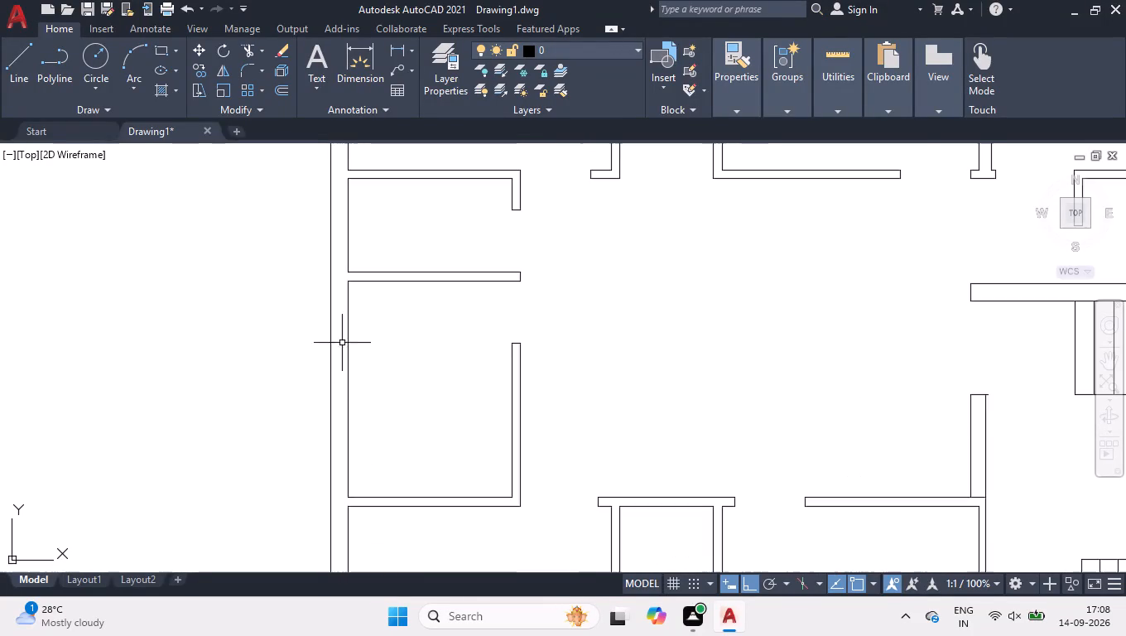
key("space")
left_click(349, 333)
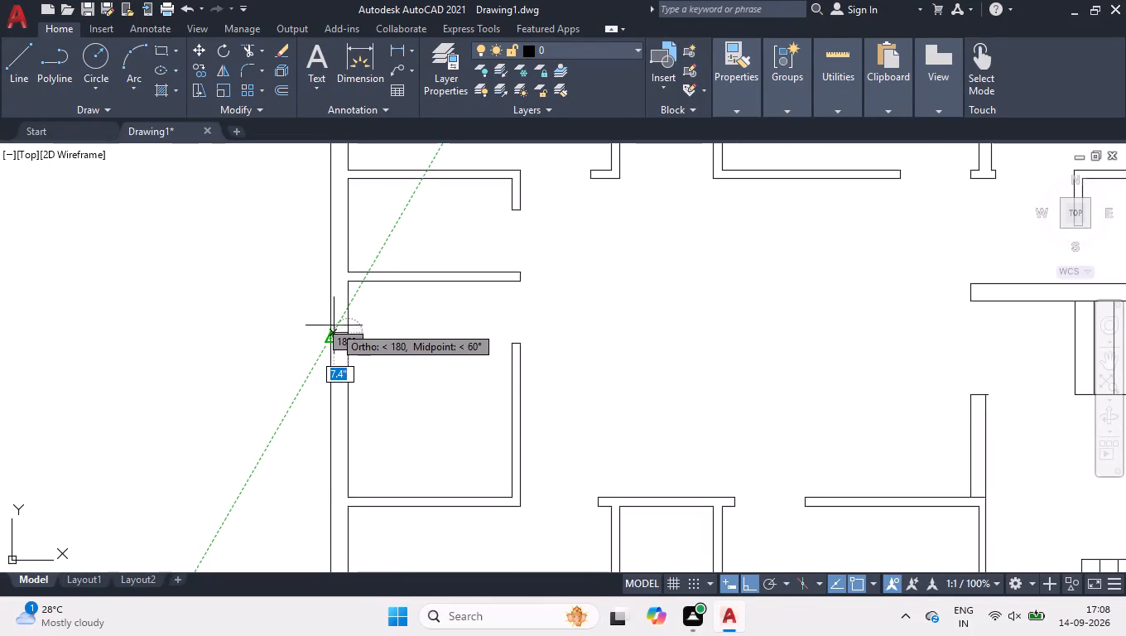
scroll(330, 328, "up", 1)
left_click(331, 331)
key("space")
scroll(354, 368, "down", 1)
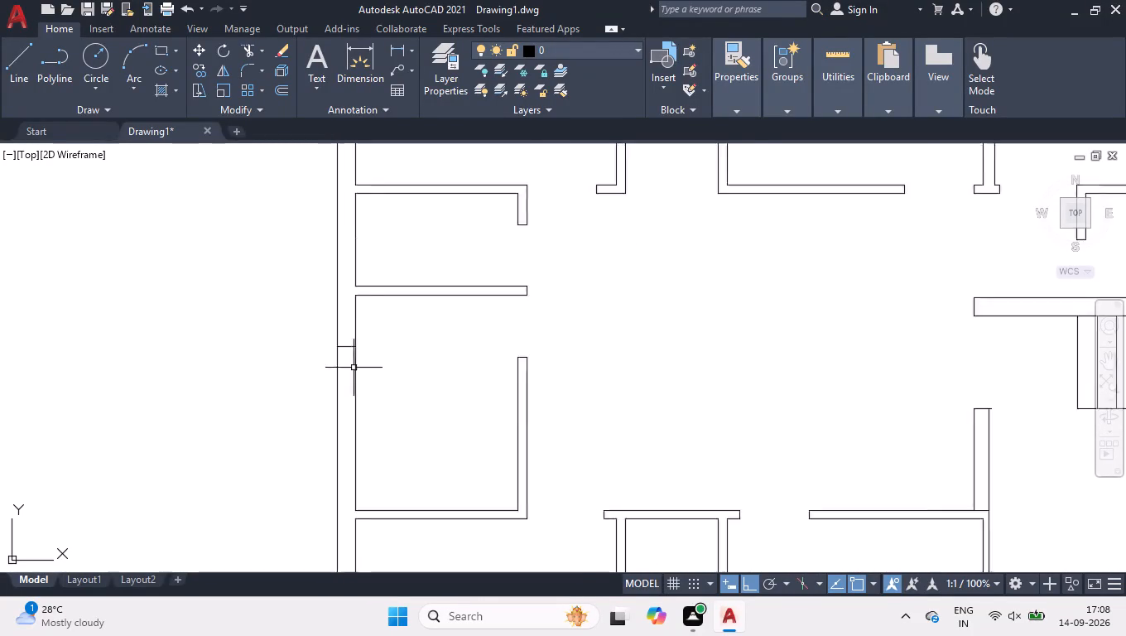
scroll(354, 368, "down", 1)
scroll(348, 426, "up", 1)
key("space")
left_click(351, 417)
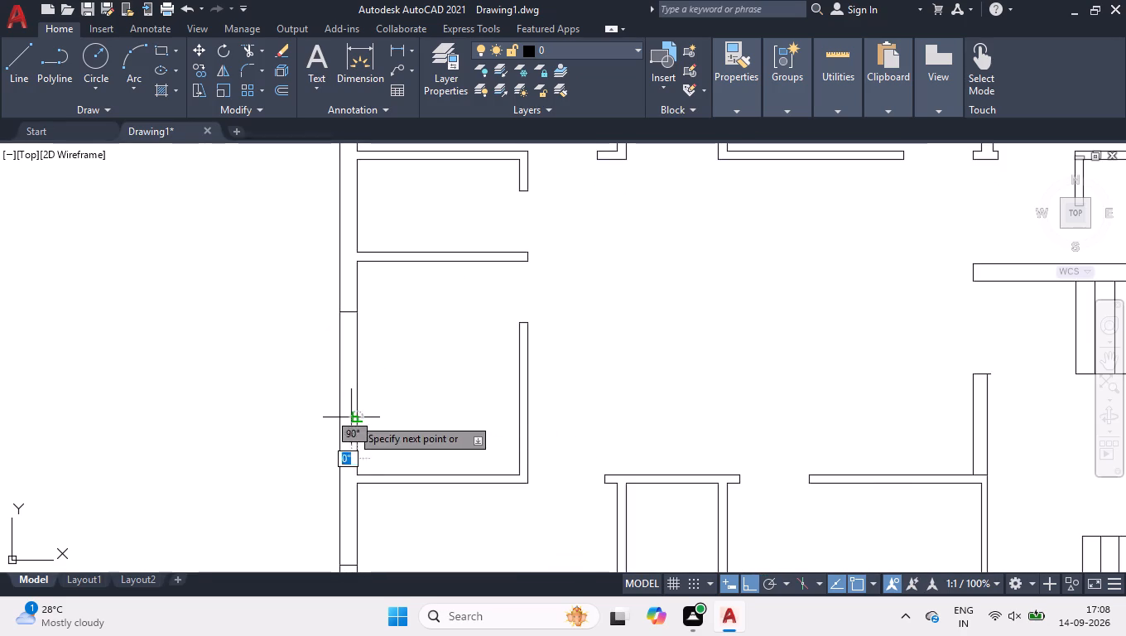
left_click(342, 417)
key("space")
Draw two lines across the west outer wall of the small room just south of the northwest room, marking an opening.
scroll(344, 458, "down", 1)
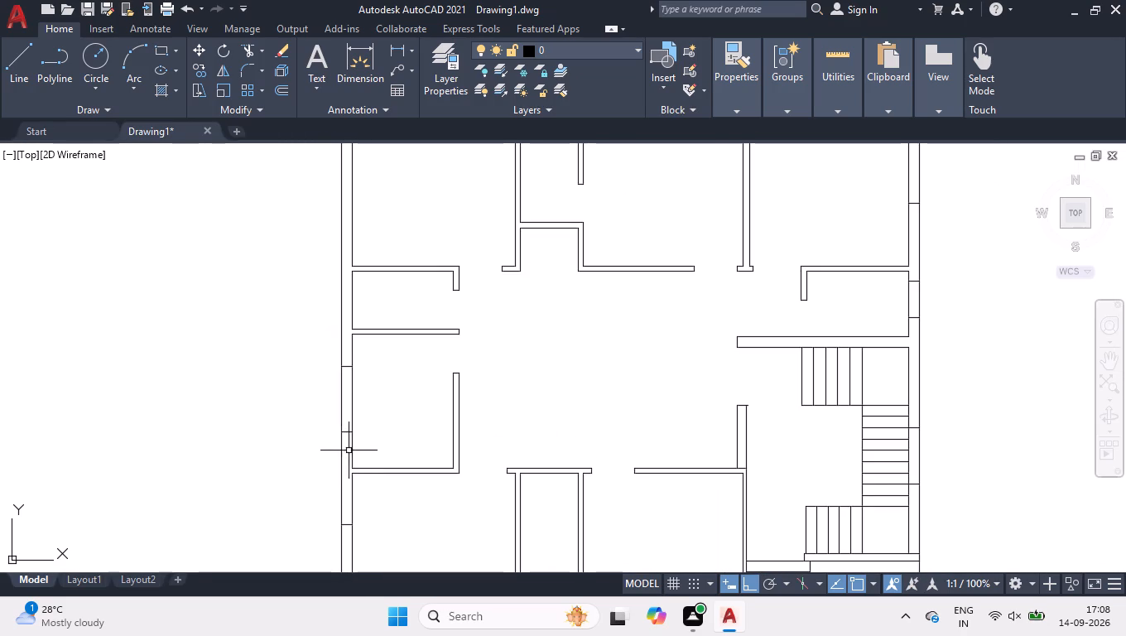
scroll(350, 272, "up", 2)
key("space")
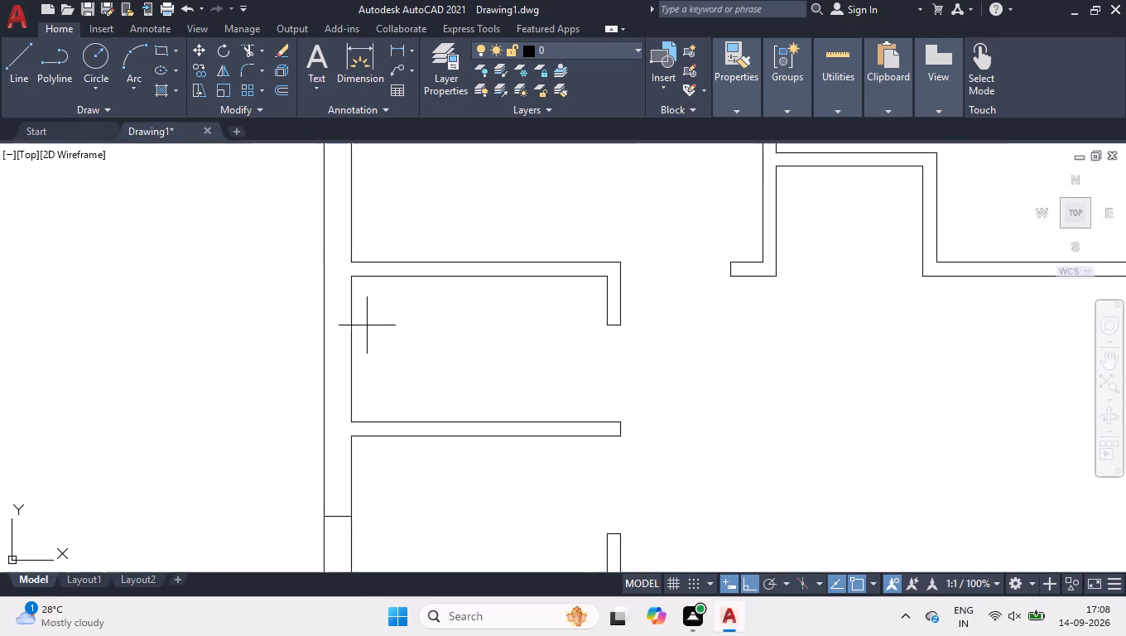
left_click(355, 302)
left_click(328, 300)
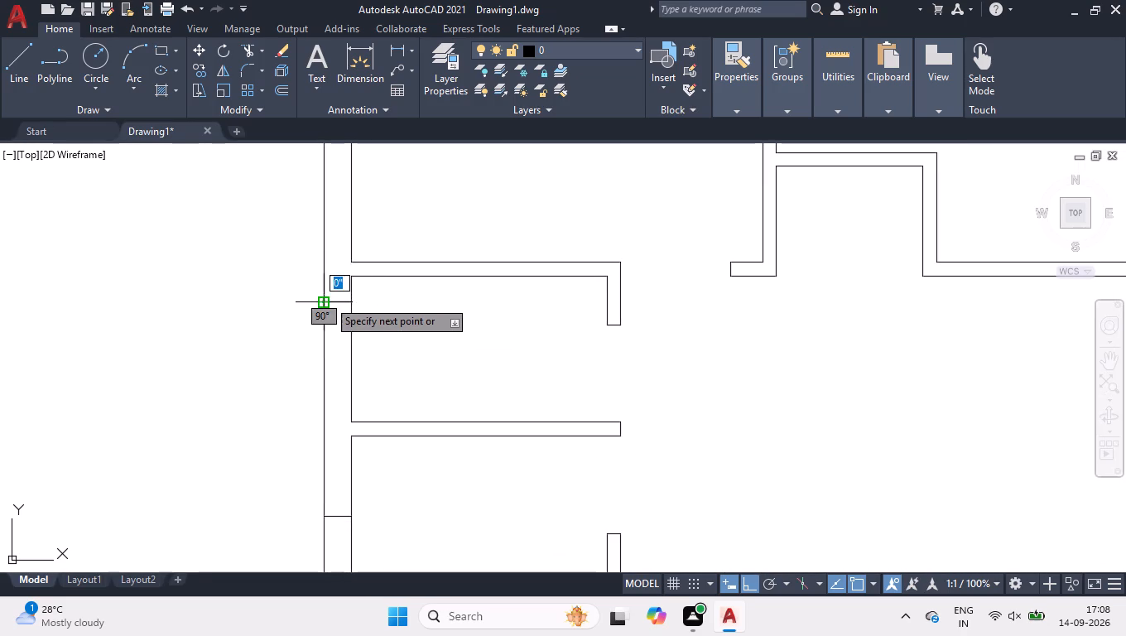
key("space")
key("space")
left_click(347, 392)
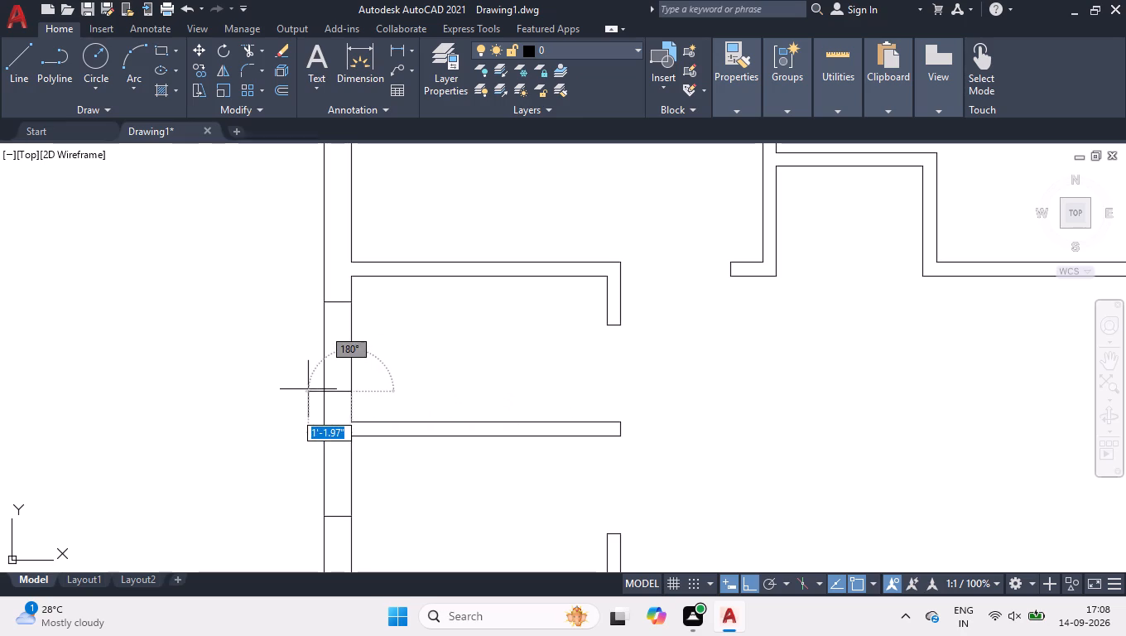
left_click(326, 386)
key("space")
Draw two 9" lines across the northwest room's west outer wall to mark the sides of an opening.
scroll(345, 422, "down", 3)
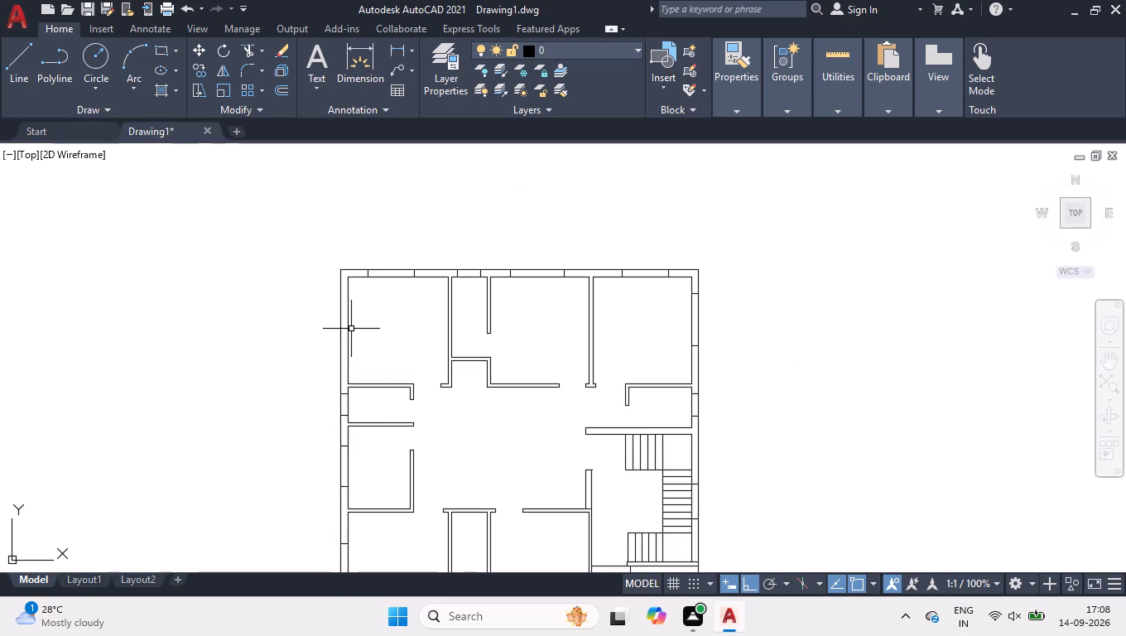
scroll(350, 325, "up", 2)
key("space")
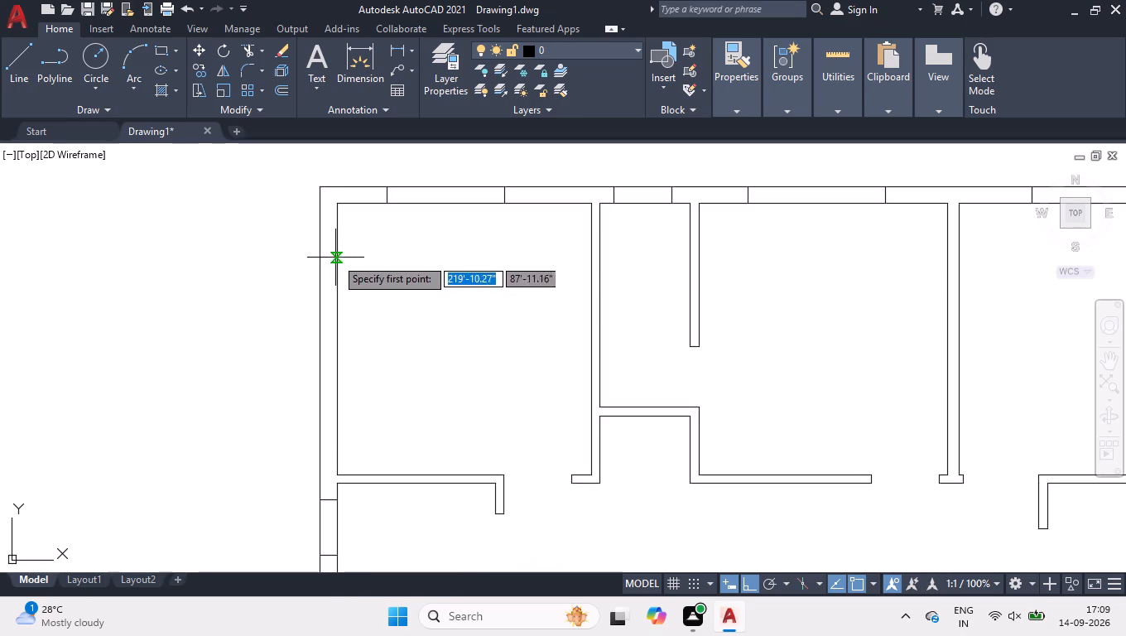
left_click(335, 257)
left_click(323, 255)
key("space")
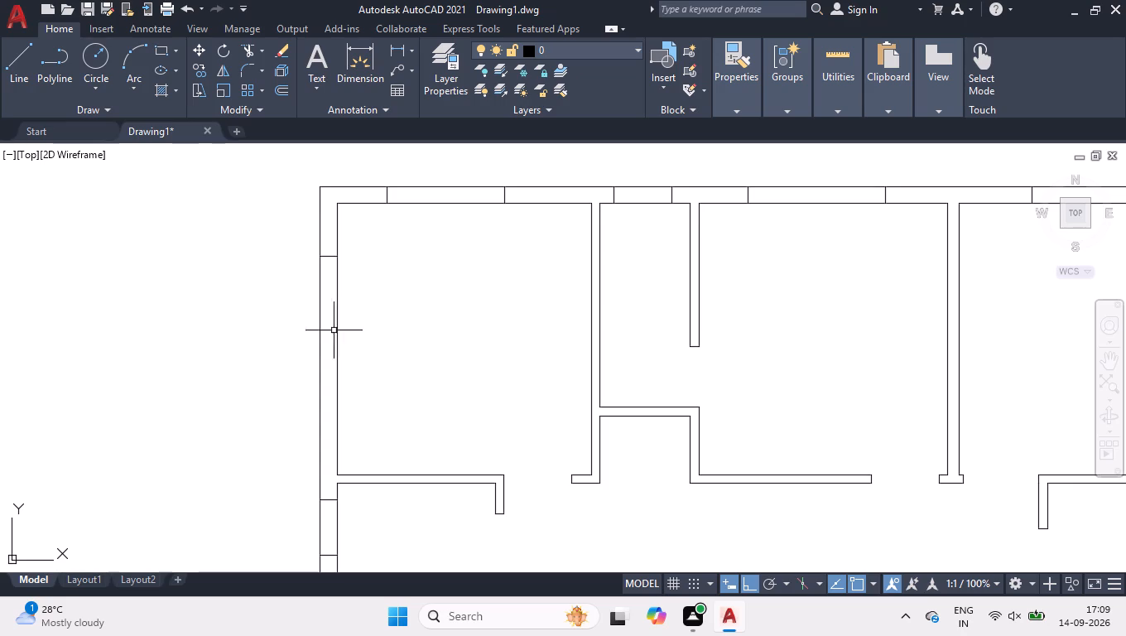
key("space")
left_click(339, 396)
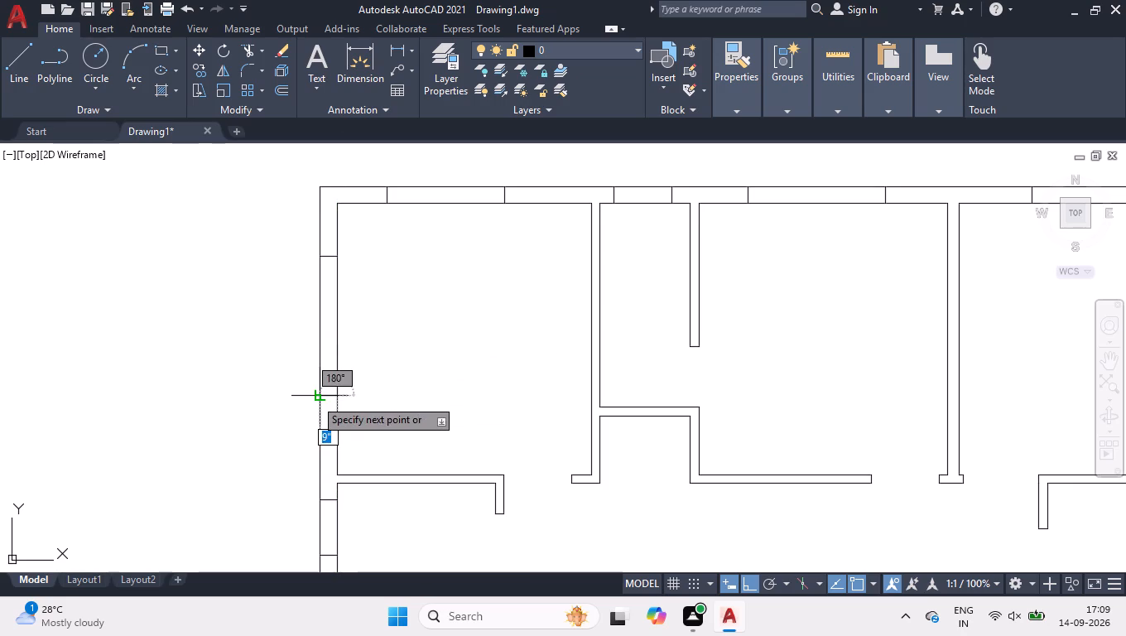
left_click(315, 398)
key("space")
key("space")
key("space")
key("space")
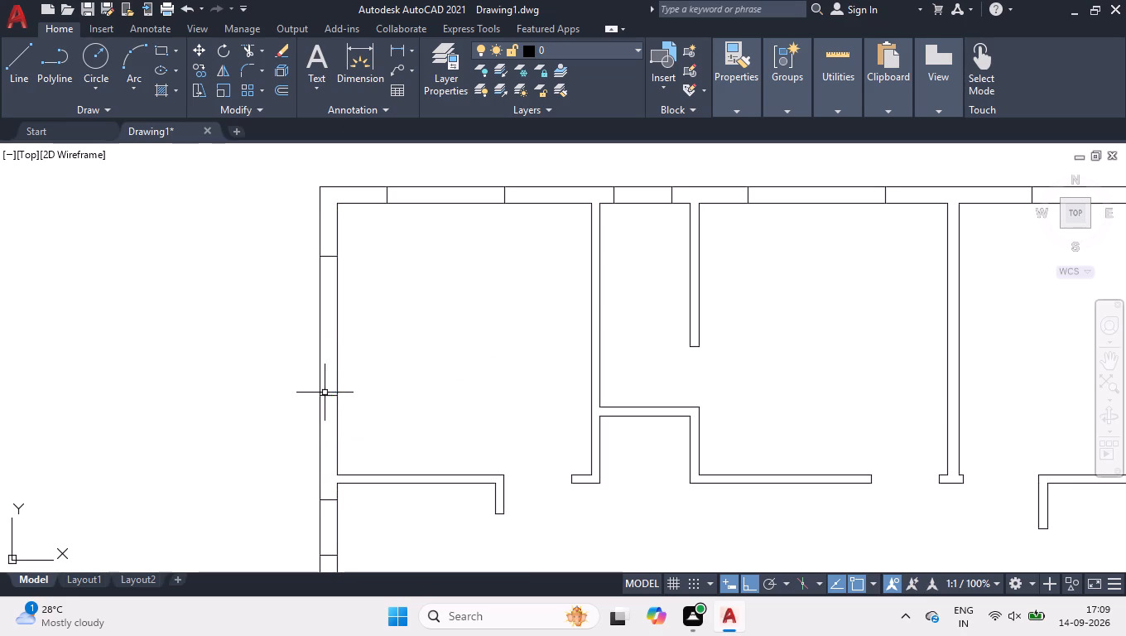
Join the house's north, west, south and east outer wall outlines into one polyline.
left_click(342, 171)
left_click(301, 202)
scroll(304, 201, "down", 1)
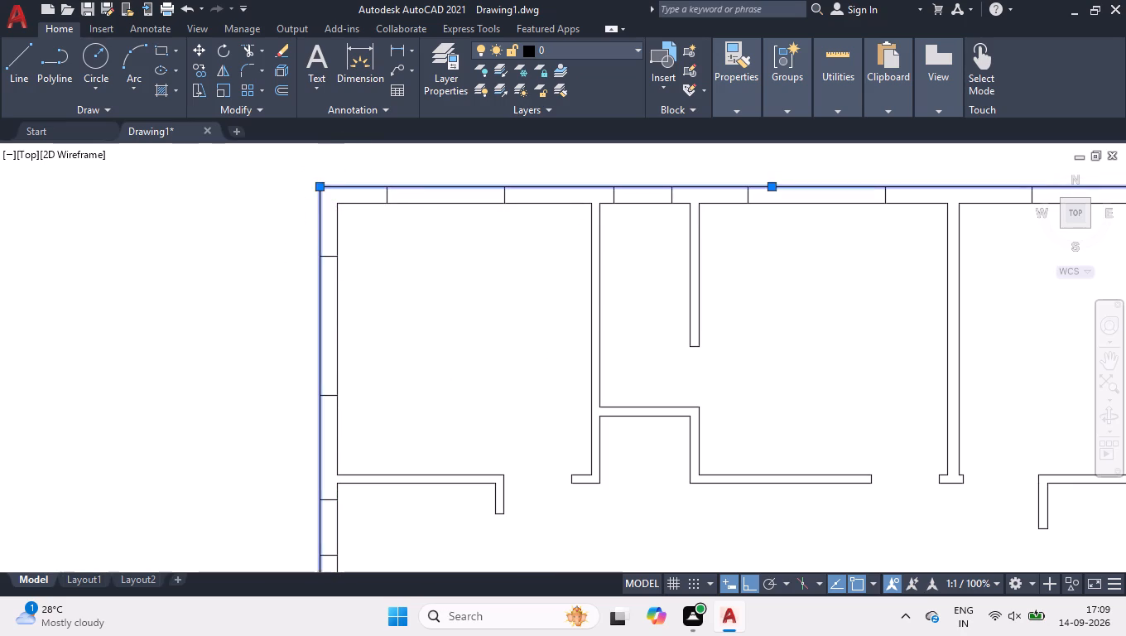
scroll(306, 203, "down", 2)
scroll(481, 409, "up", 2)
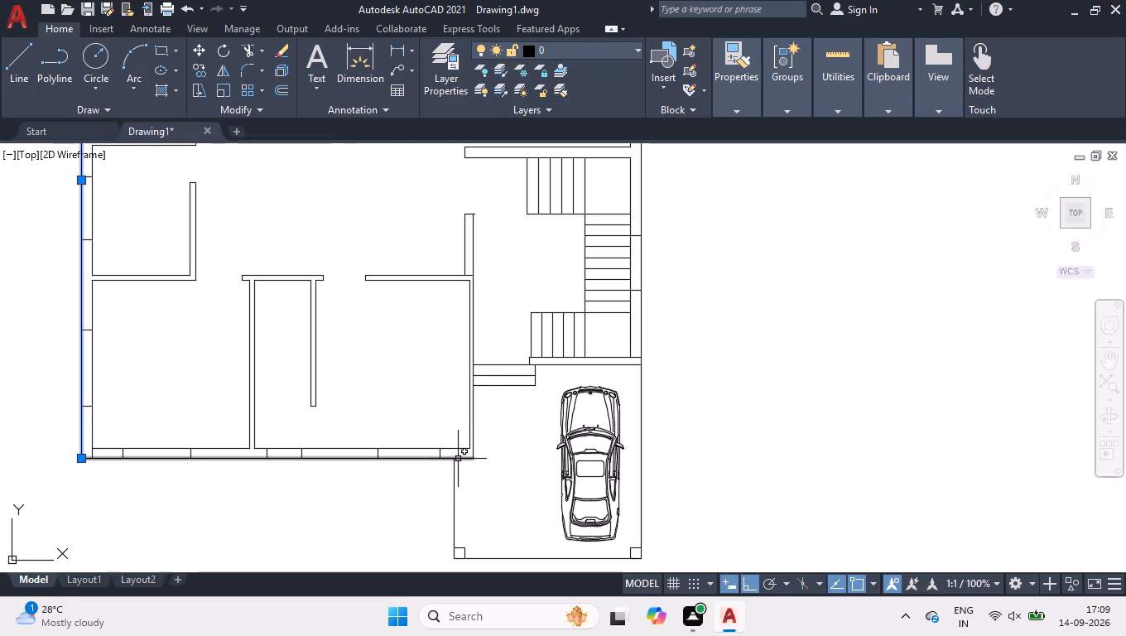
left_click(458, 459)
key("j")
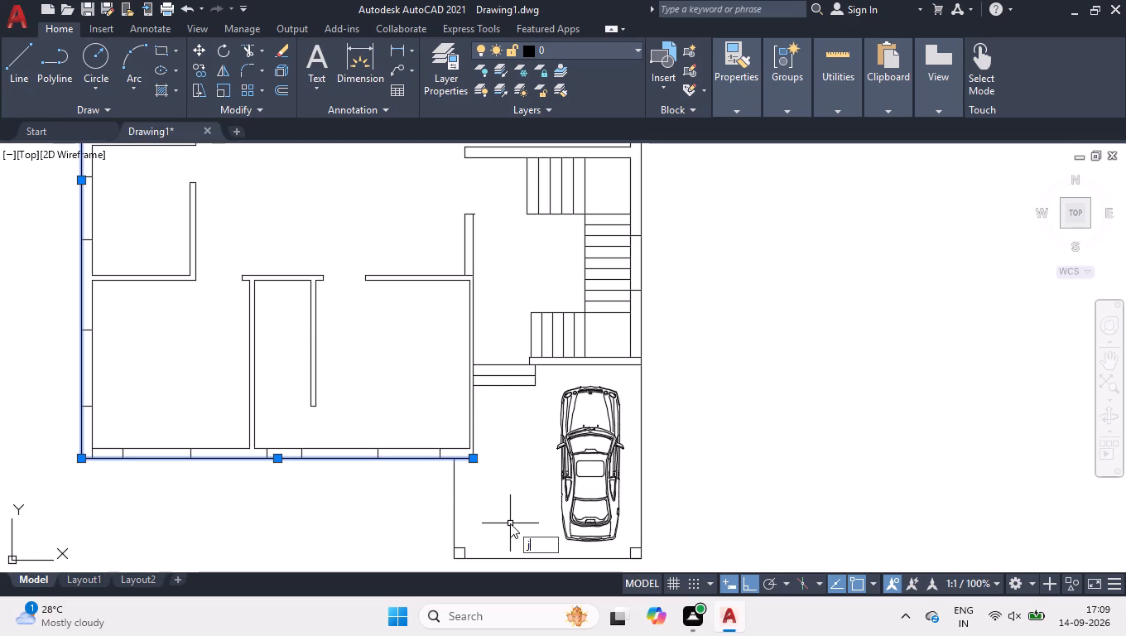
right_click(517, 517)
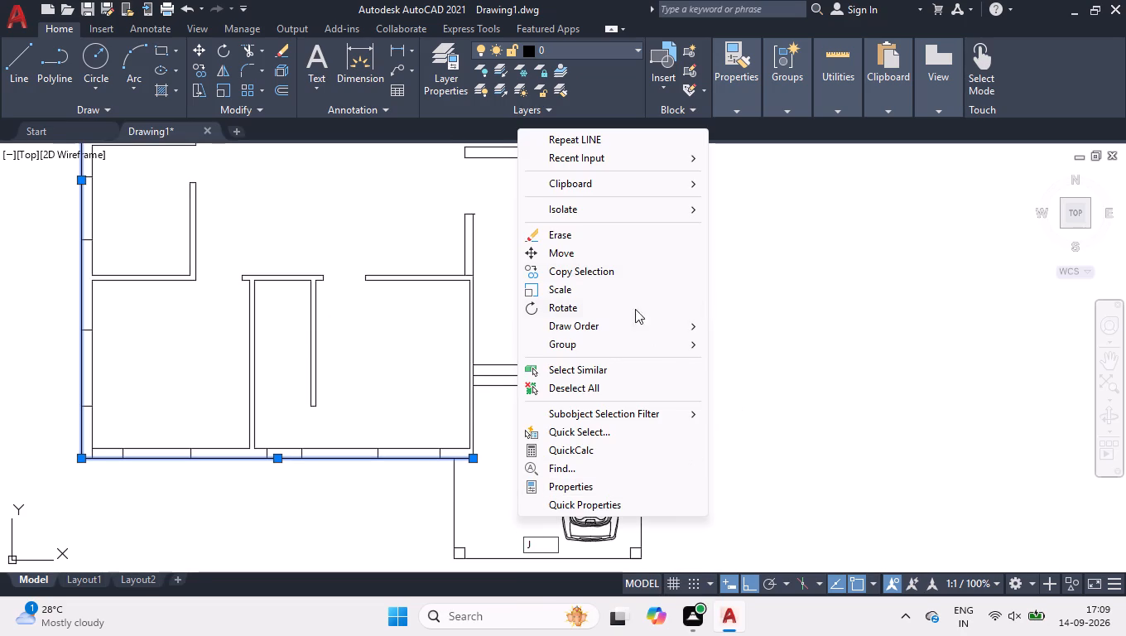
left_click(714, 306)
left_click(771, 327)
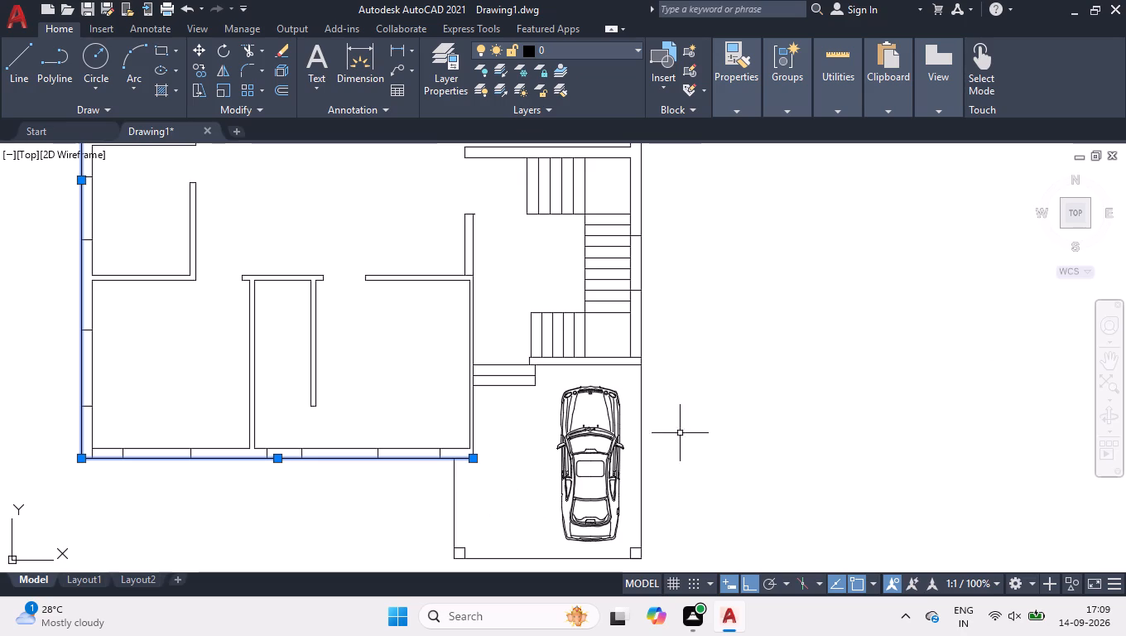
scroll(671, 443, "down", 2)
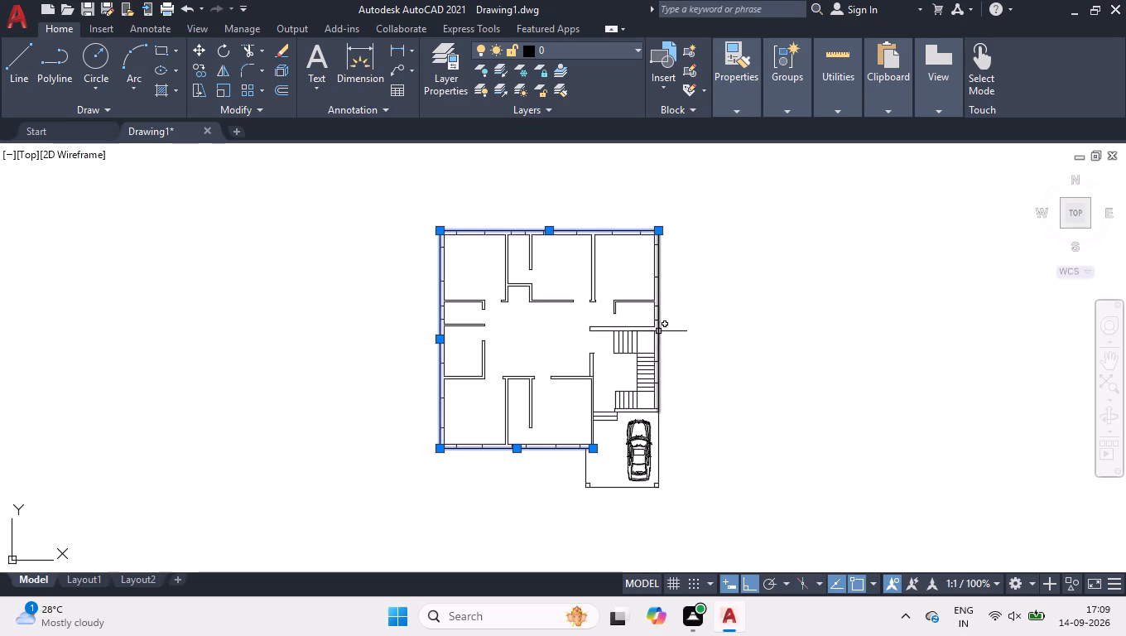
left_click(657, 333)
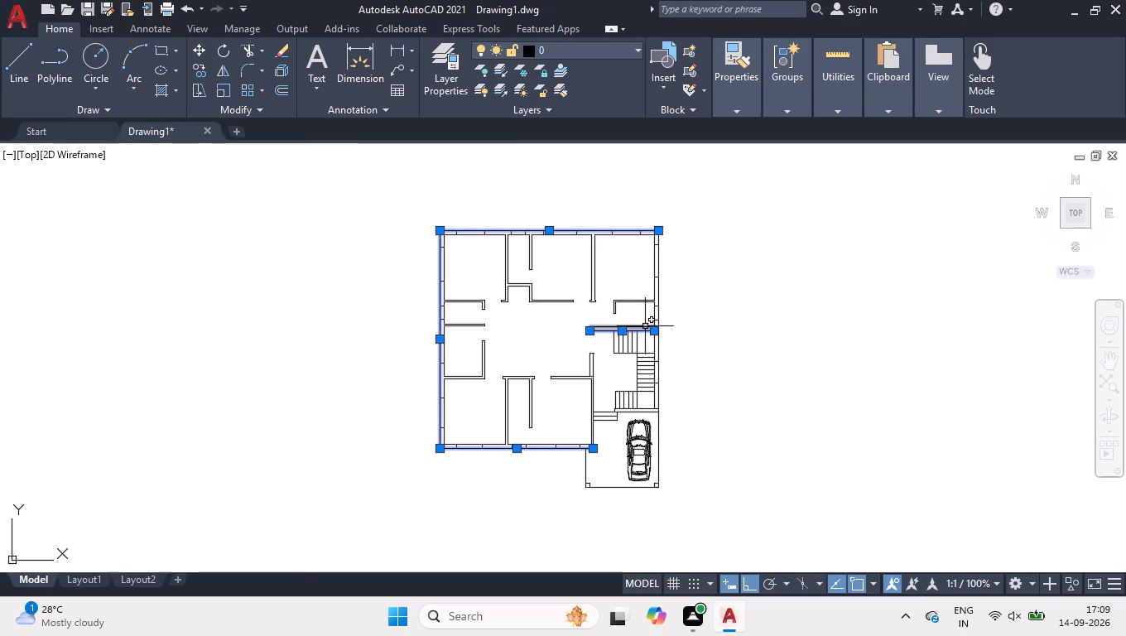
scroll(643, 326, "up", 3)
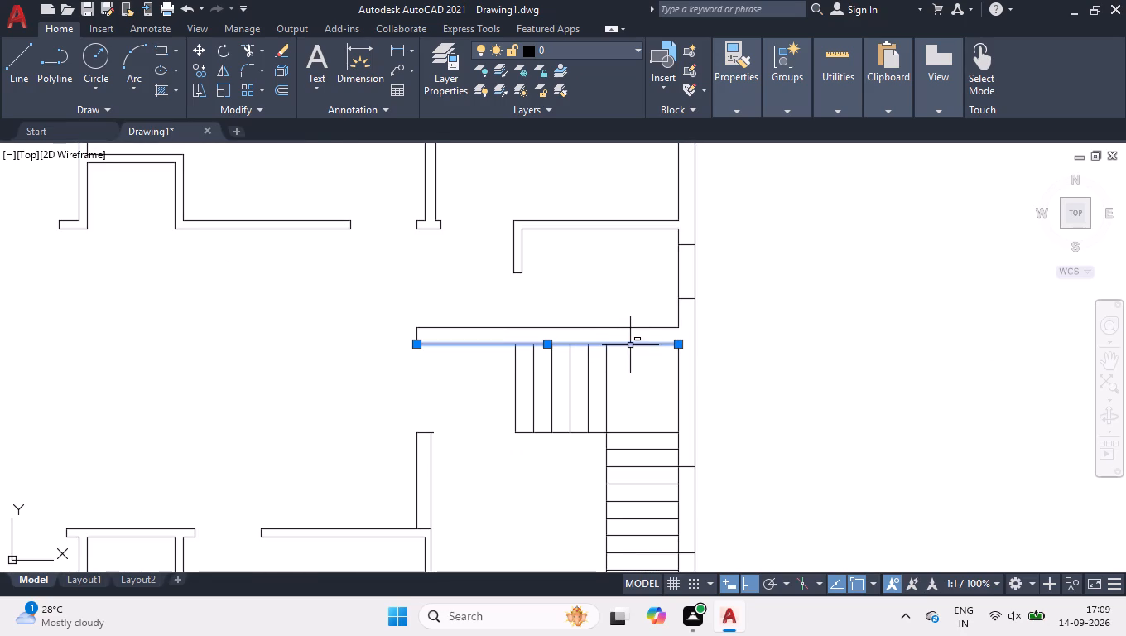
left_click(631, 344, "shift")
left_click(695, 348)
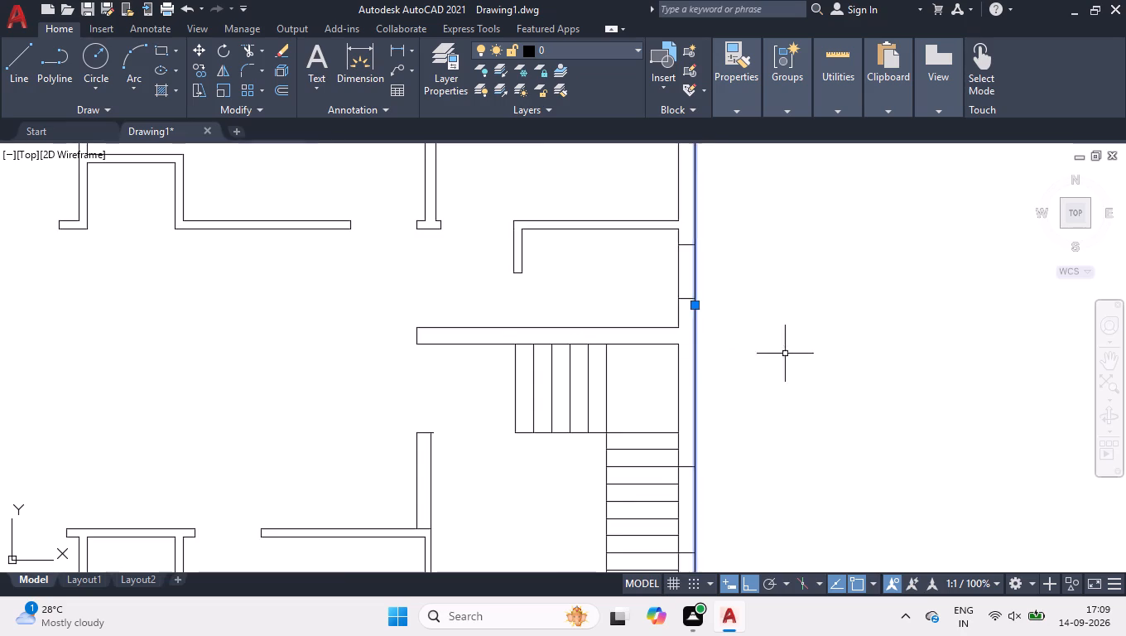
scroll(772, 357, "down", 3)
key("j")
key("Return")
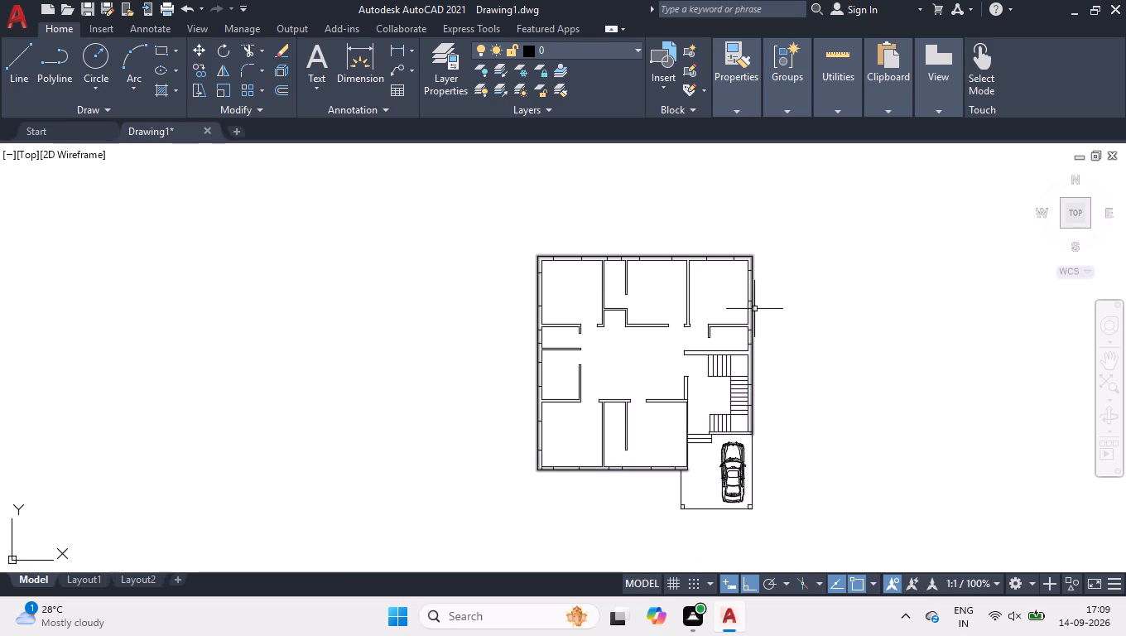
Offset the joined outer outline 4.5" inward to run along the middle of the outer walls.
scroll(770, 361, "up", 1)
type("off")
key("Return")
type("4.5")
key("Return")
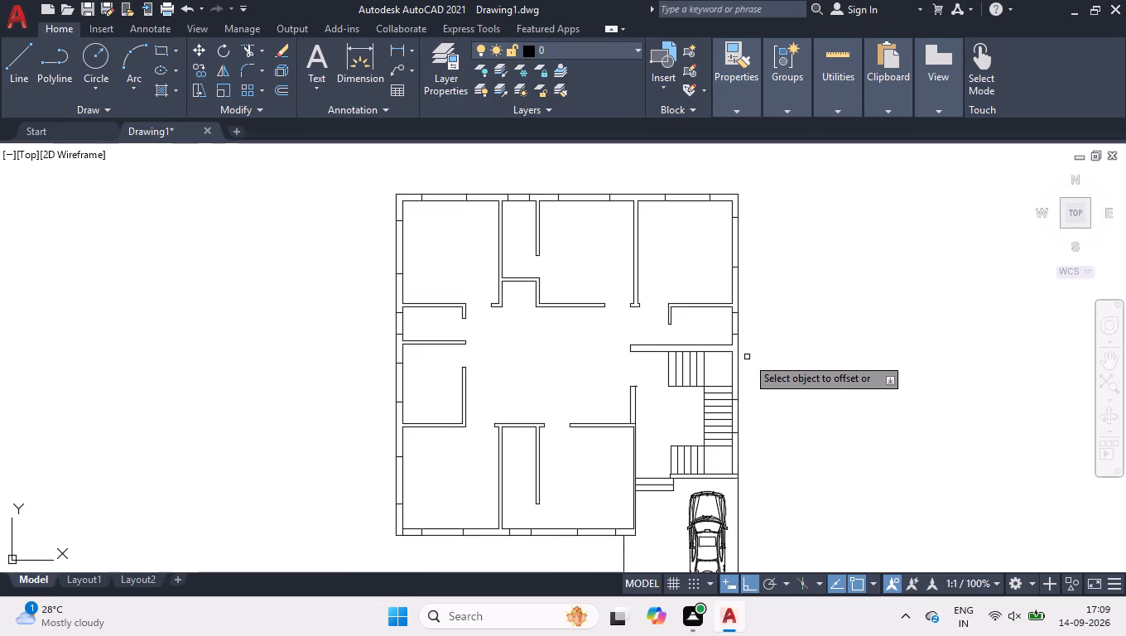
left_click(580, 195)
left_click(578, 224)
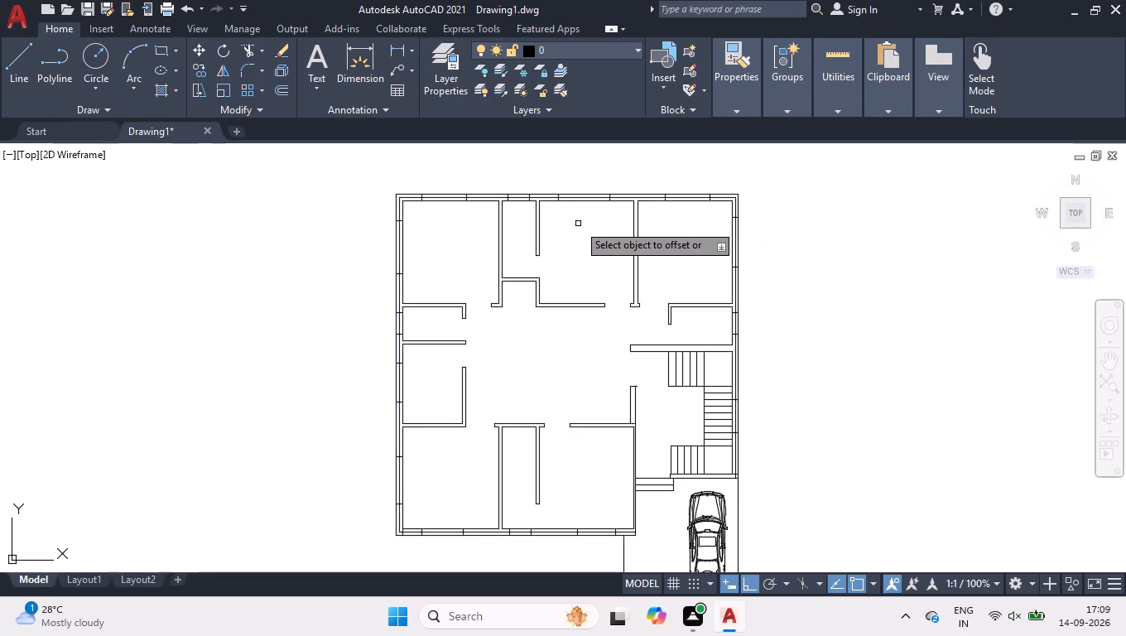
key("space")
Trim the offset line at the southeast corner and along the south wall west of its easternmost opening.
key("r")
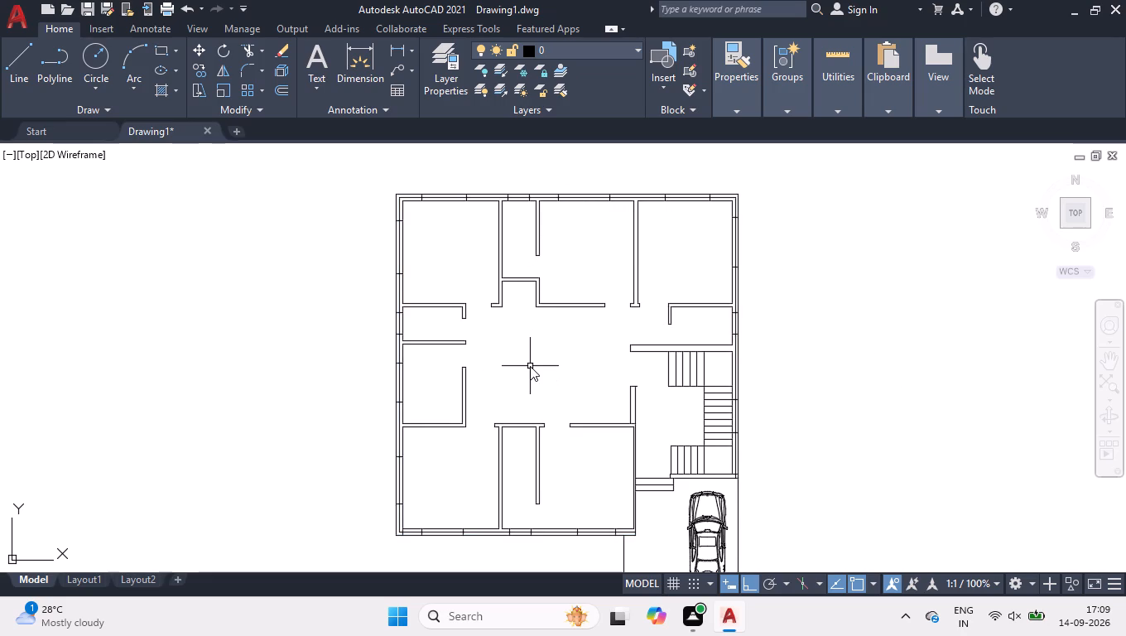
key("BackSpace")
type("tr")
key("Return")
scroll(618, 532, "up", 4)
left_click(646, 523)
left_click(633, 531)
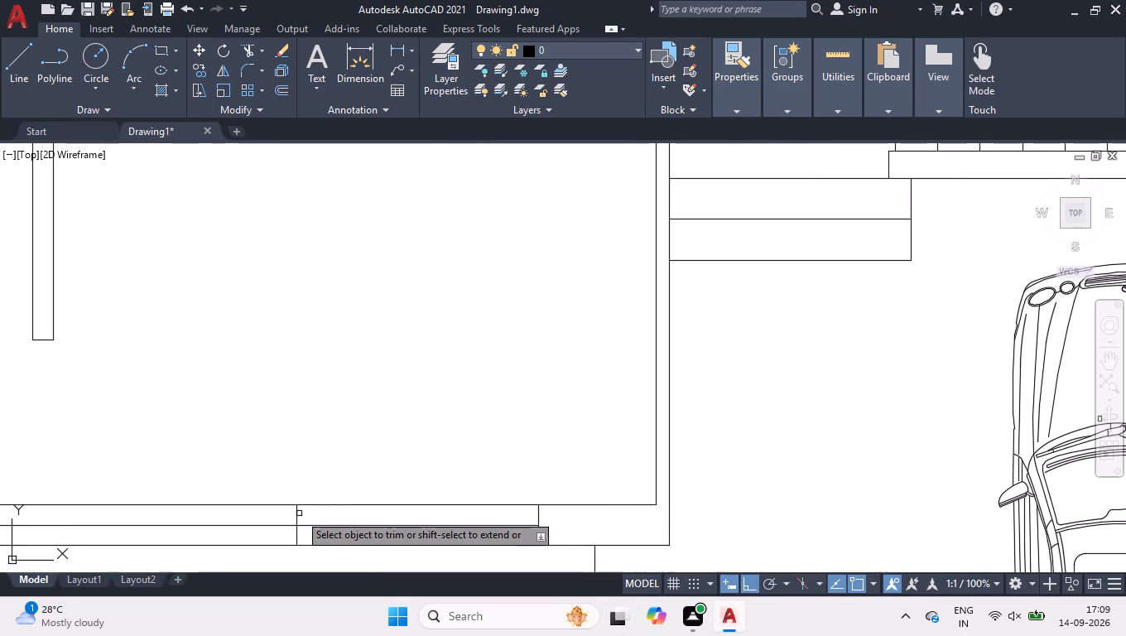
left_click(281, 514)
left_click(269, 528)
scroll(450, 412, "down", 2)
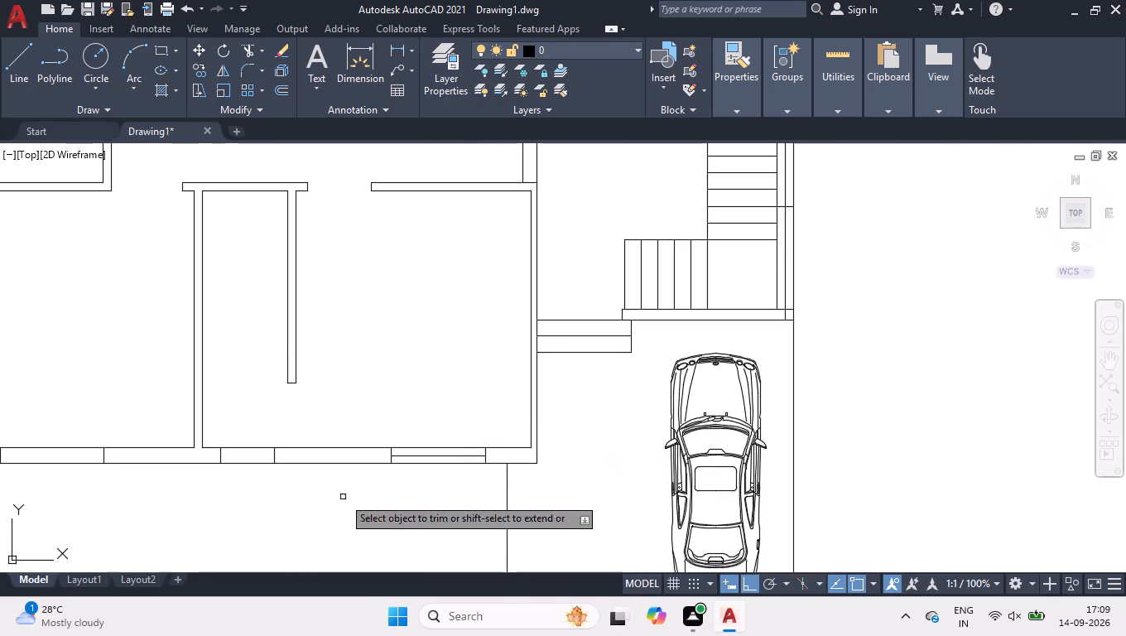
scroll(306, 494, "down", 2)
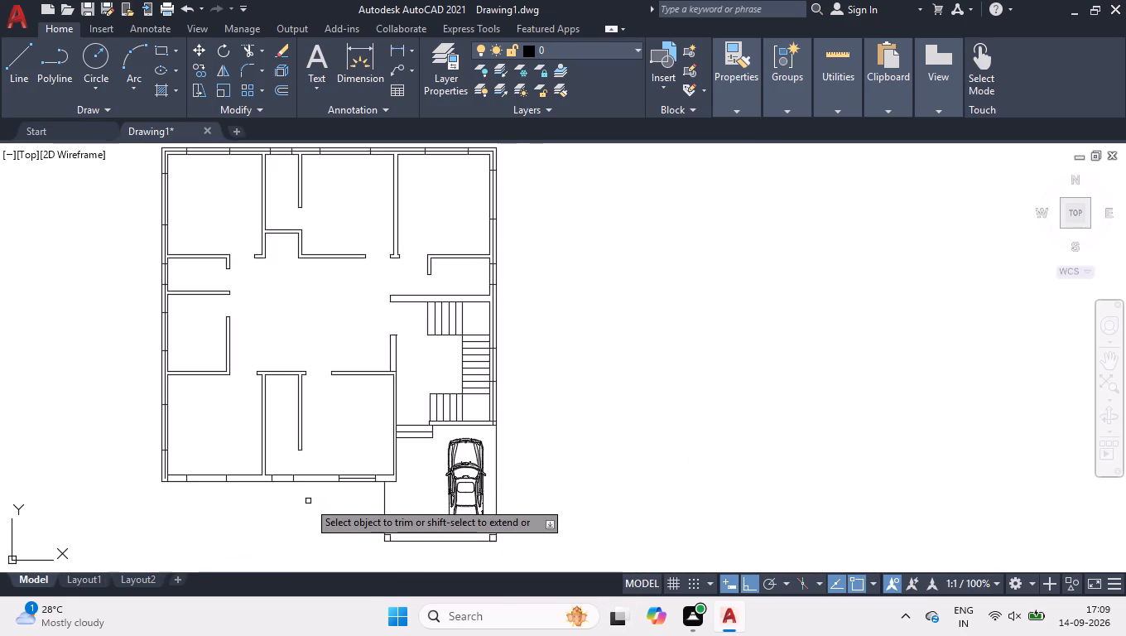
scroll(149, 478, "up", 1)
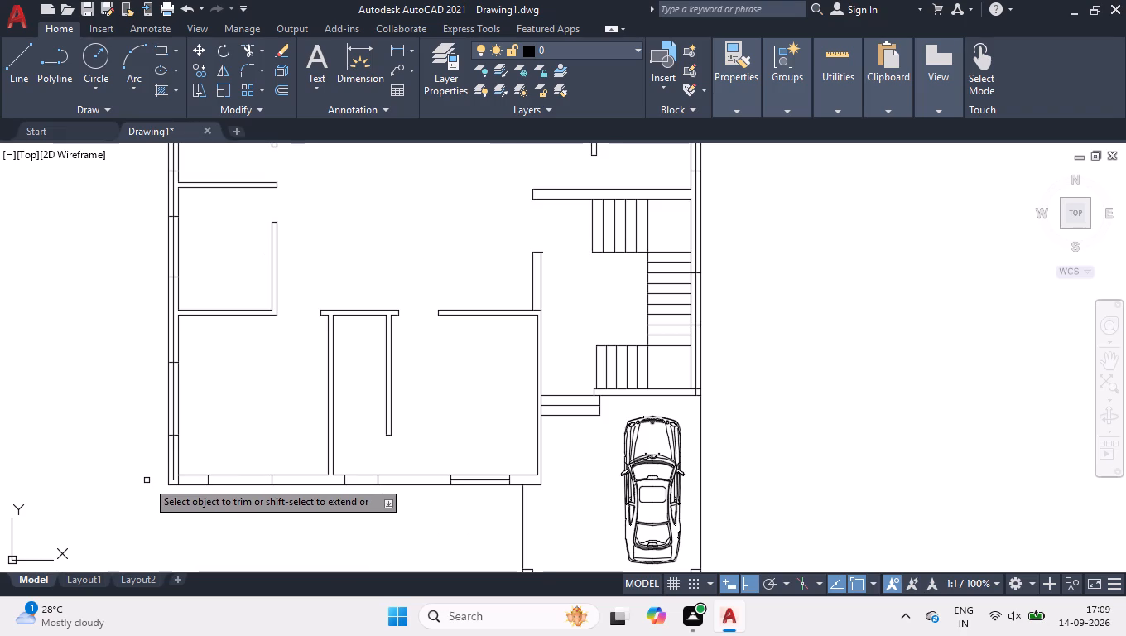
key("Return")
Draw a mid-wall line through the two western openings of the south wall, spanning their outermost side lines.
key("l")
key("Return")
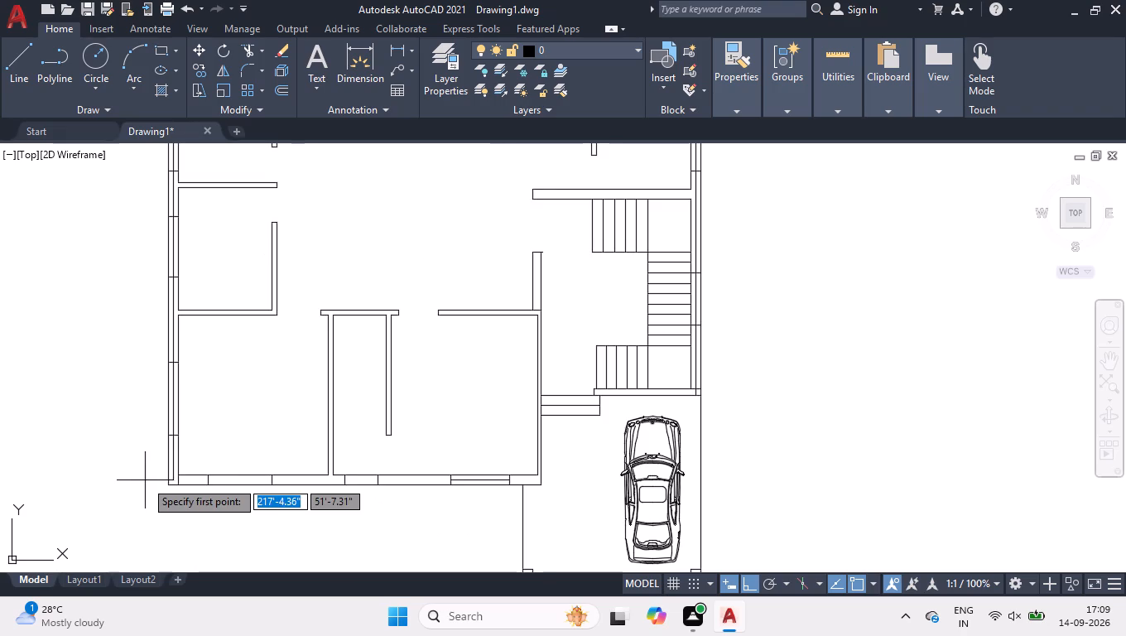
scroll(293, 489, "up", 2)
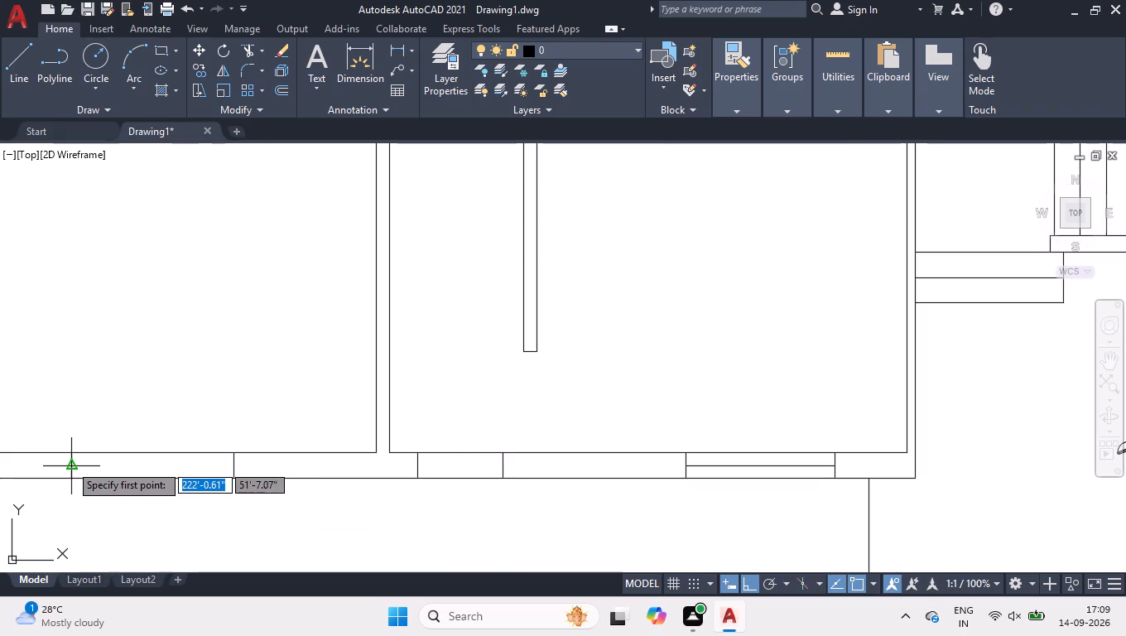
left_click(69, 464)
left_click(233, 467)
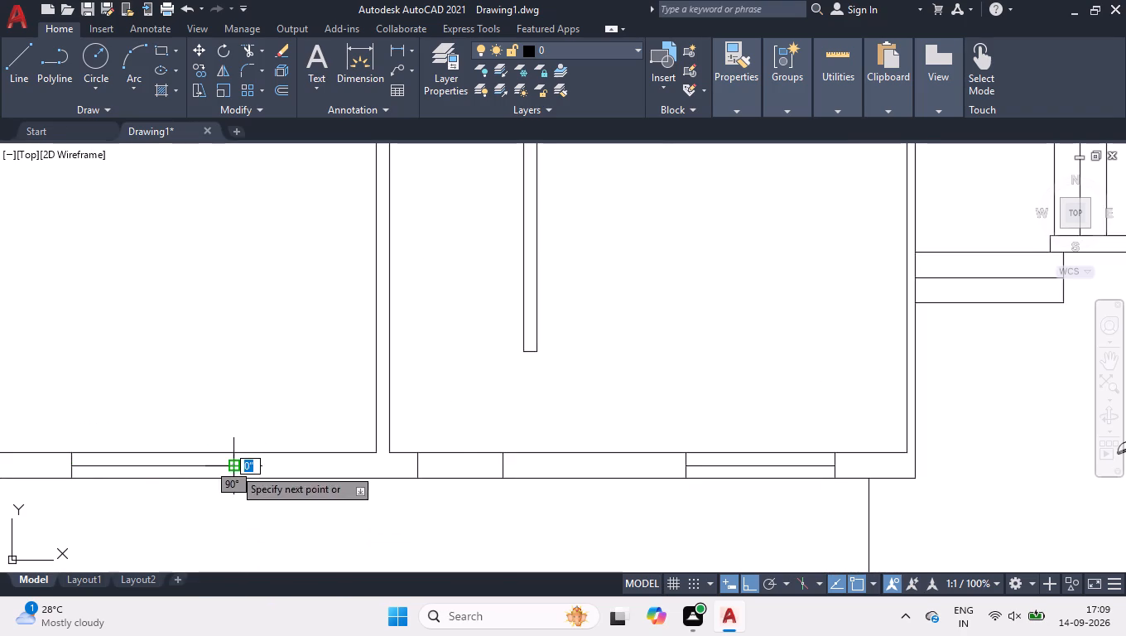
left_click(505, 468)
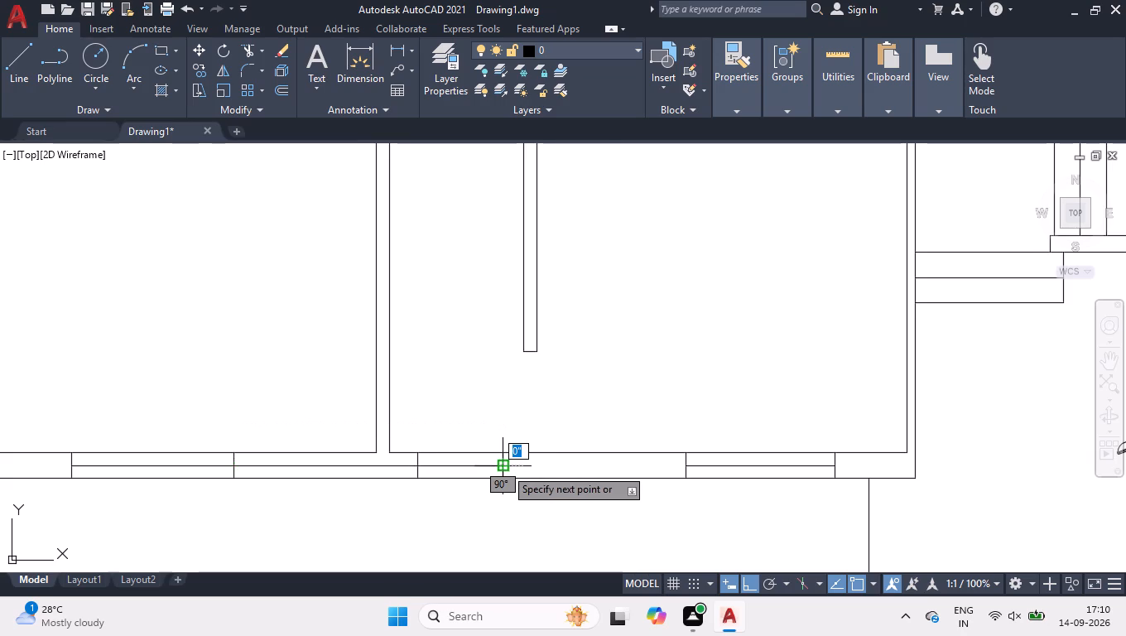
key("Return")
Trim the mid-wall line from the solid stretch between the south wall's two western openings.
type("tr")
key("Return")
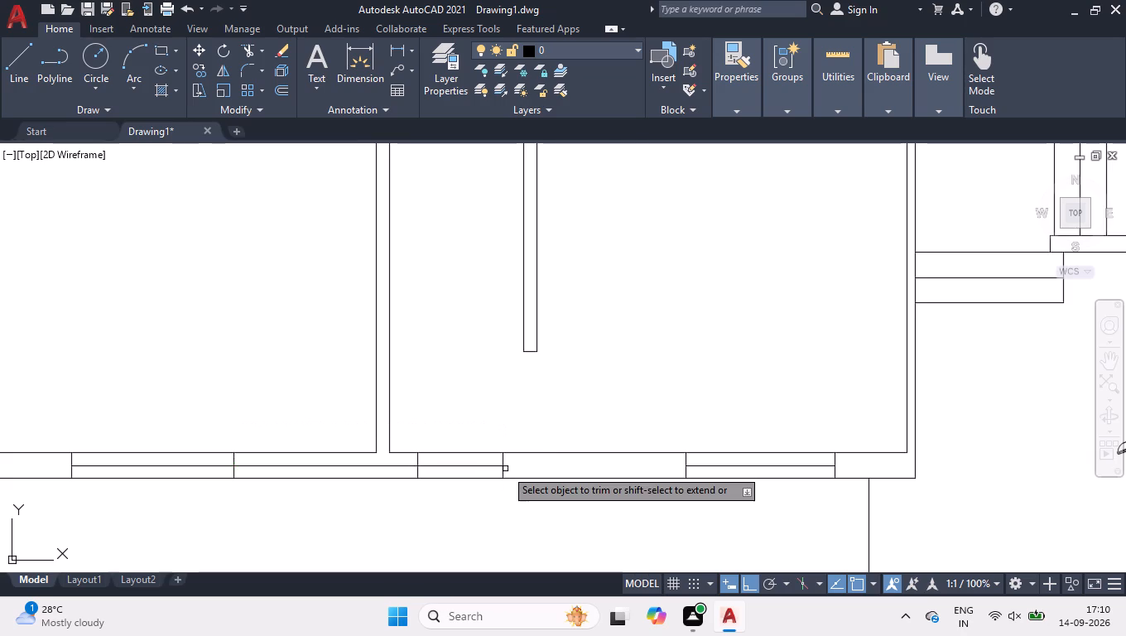
left_click(355, 468)
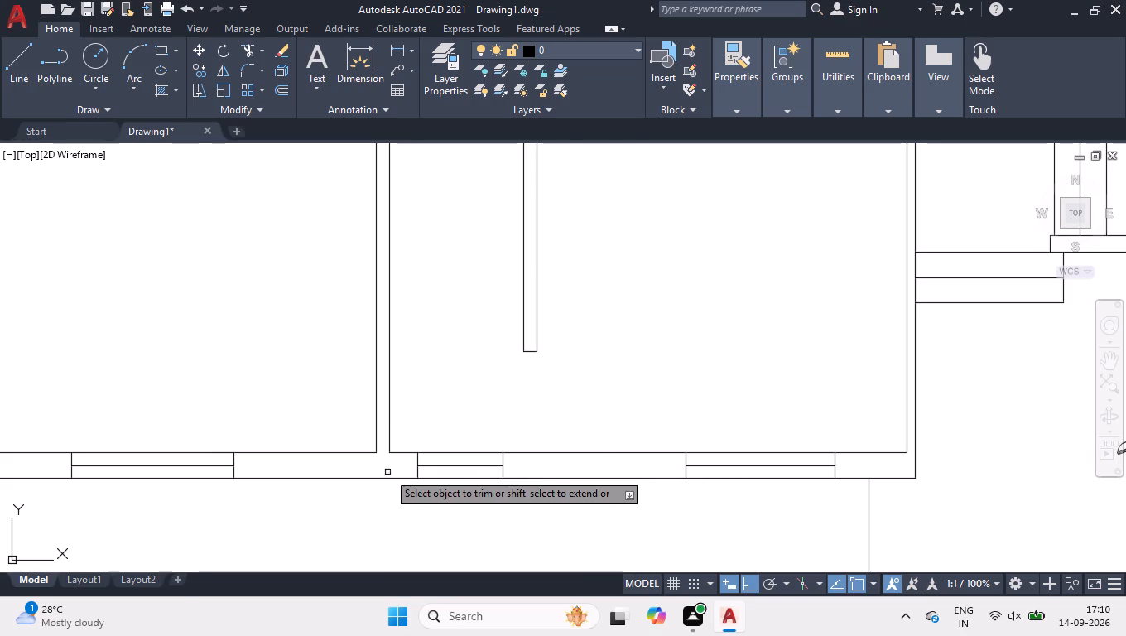
Trim the mid-wall line from the west wall's solid stretches between openings and around the northwest corner.
scroll(394, 478, "down", 2)
scroll(234, 452, "up", 2)
left_click(235, 449)
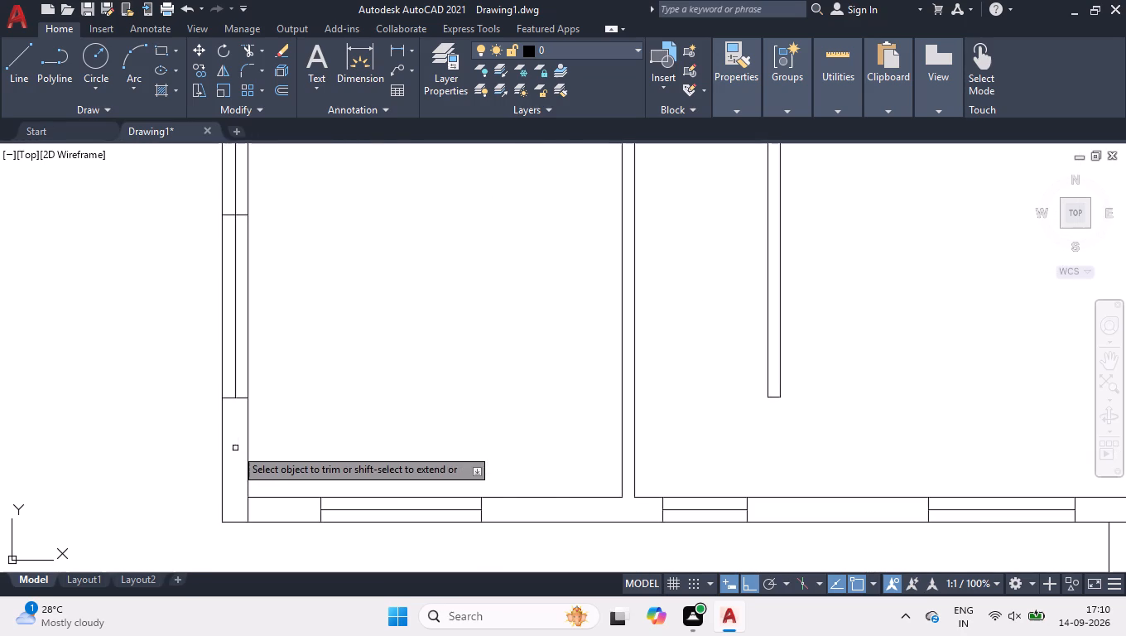
scroll(235, 448, "down", 3)
scroll(223, 362, "up", 2)
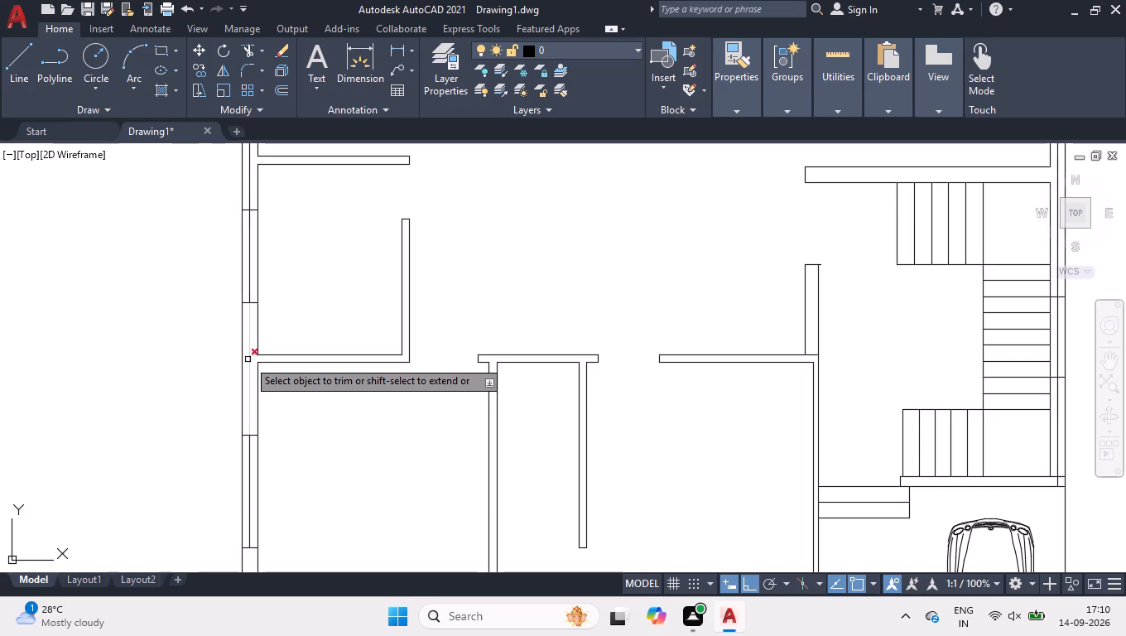
left_click(248, 359)
scroll(275, 405, "down", 1)
scroll(253, 230, "up", 2)
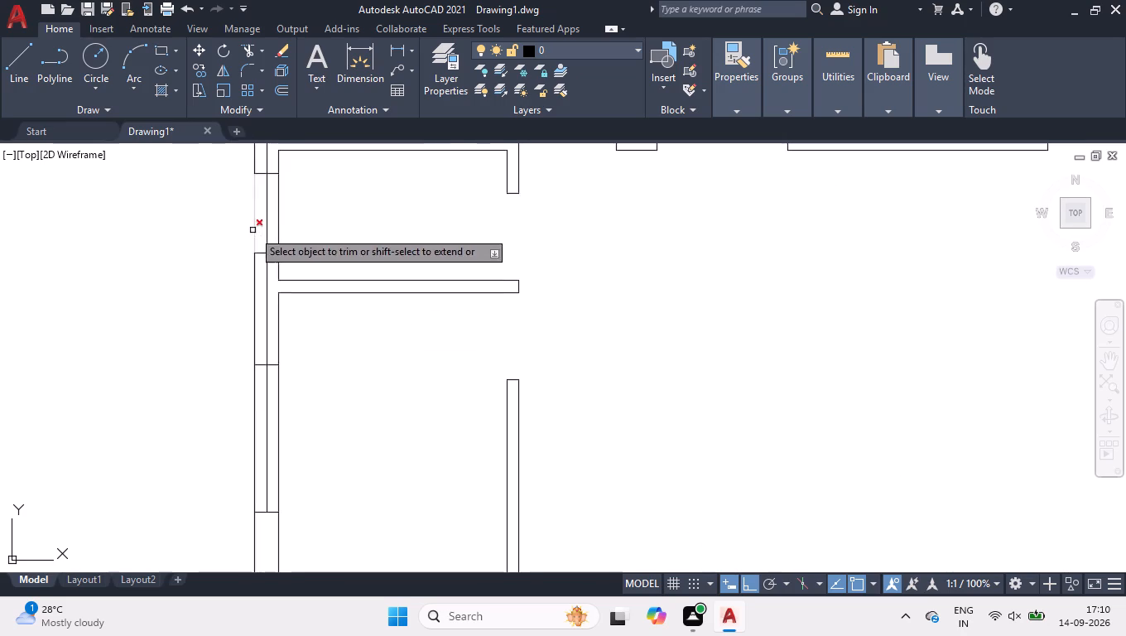
left_click(267, 295)
scroll(281, 340, "down", 2)
scroll(269, 245, "up", 2)
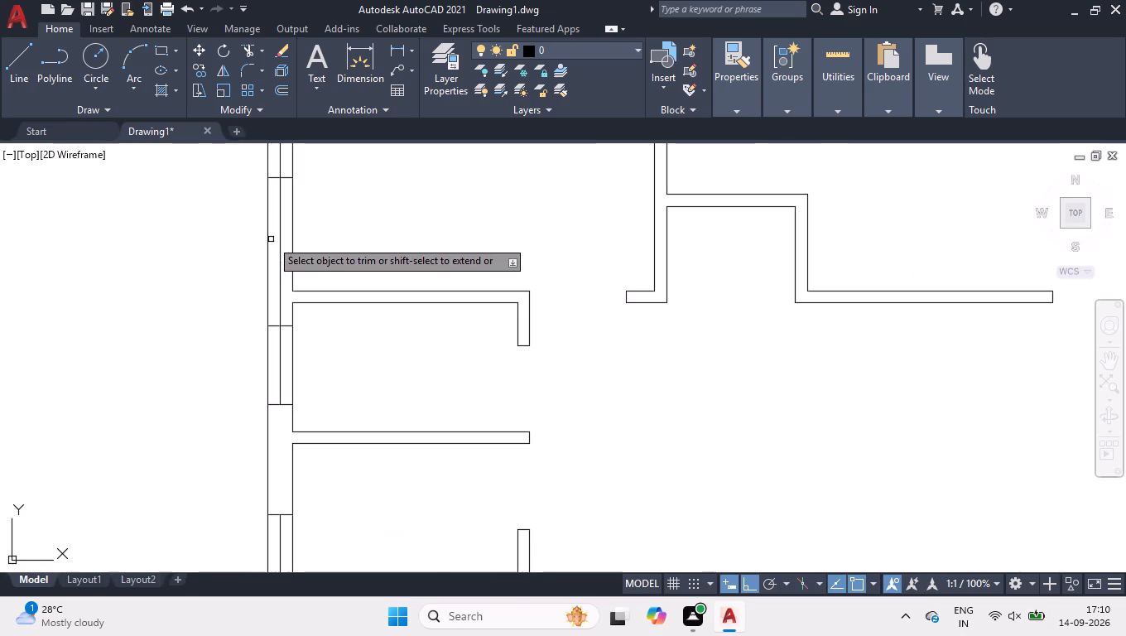
left_click(277, 248)
scroll(288, 345, "down", 2)
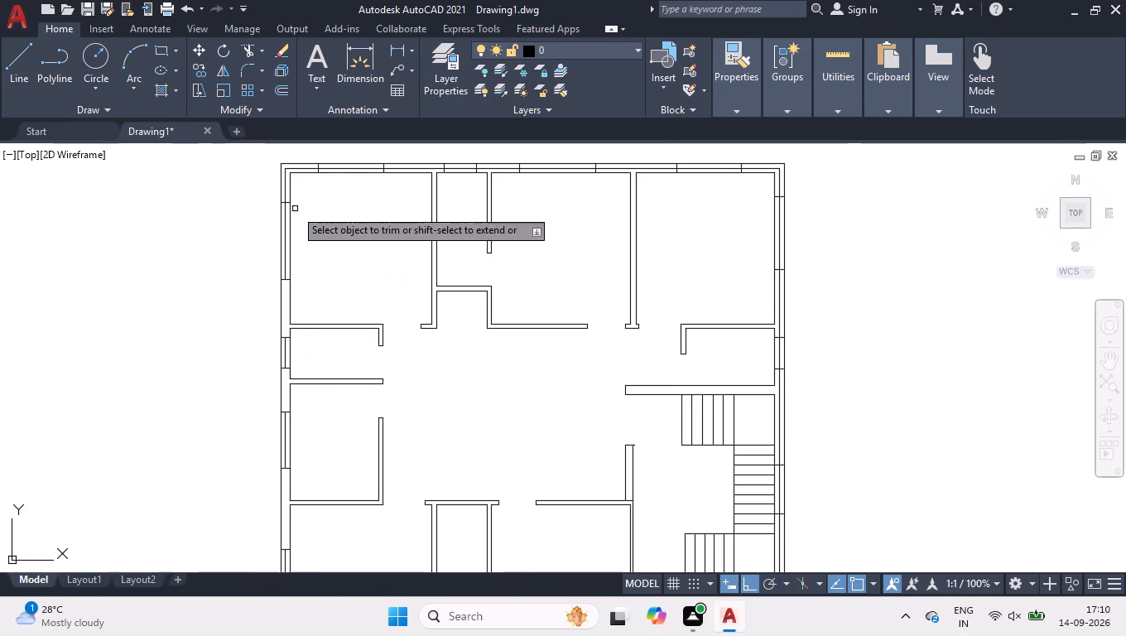
scroll(286, 172, "up", 3)
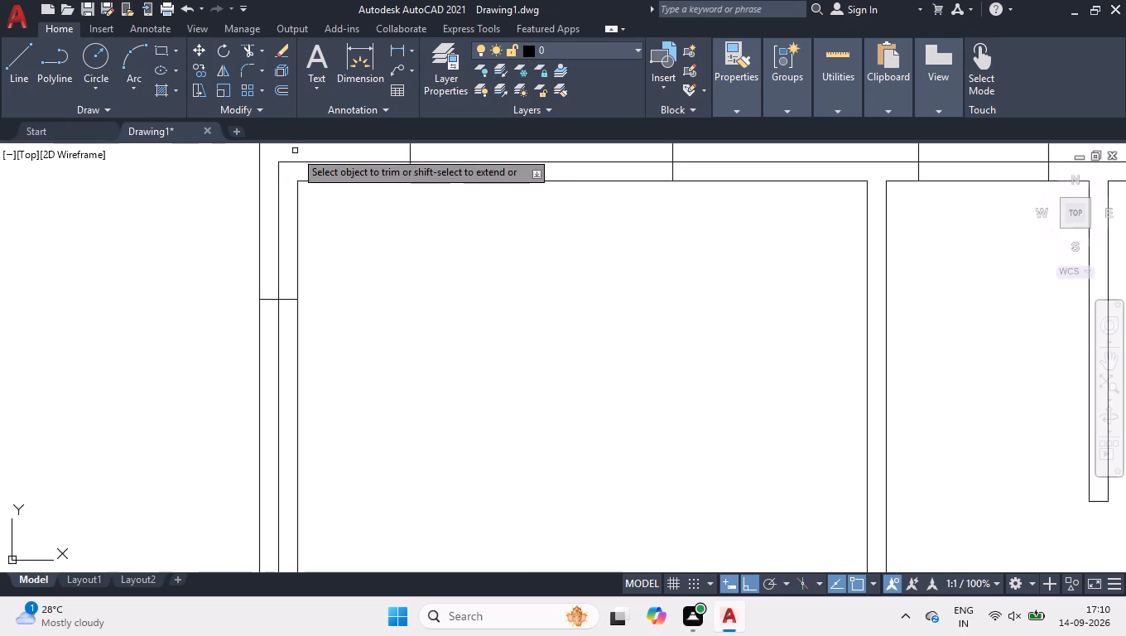
left_click(301, 154)
left_click(272, 181)
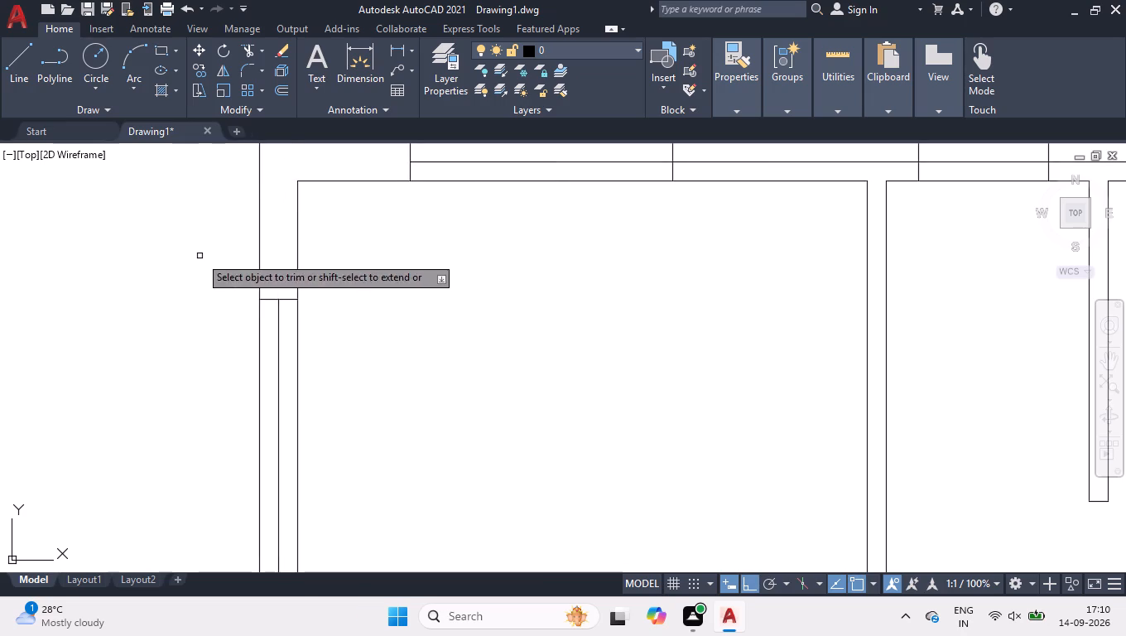
Trim the mid-wall line from the north wall's solid stretches between openings and around the northeast corner.
scroll(194, 253, "down", 2)
left_click(402, 215)
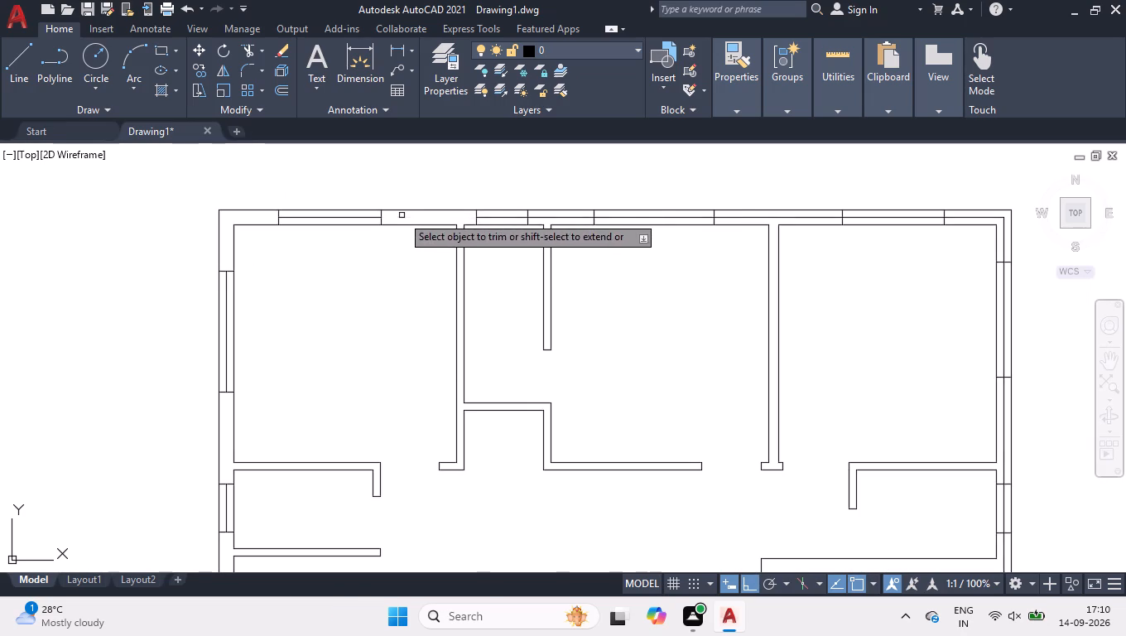
left_click(543, 217)
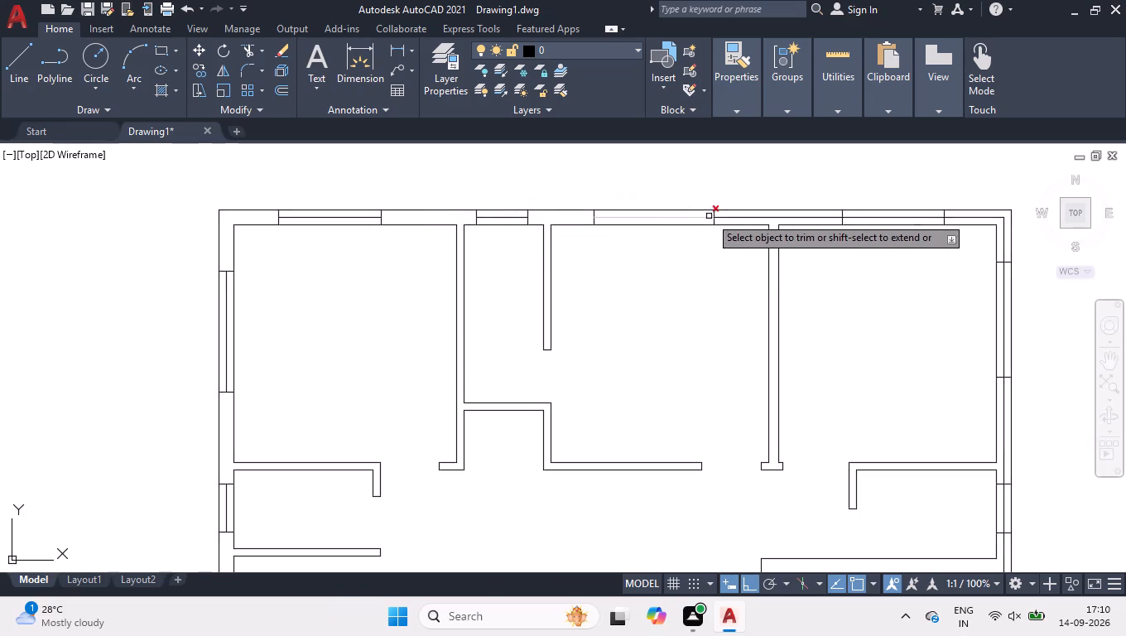
left_click(727, 219)
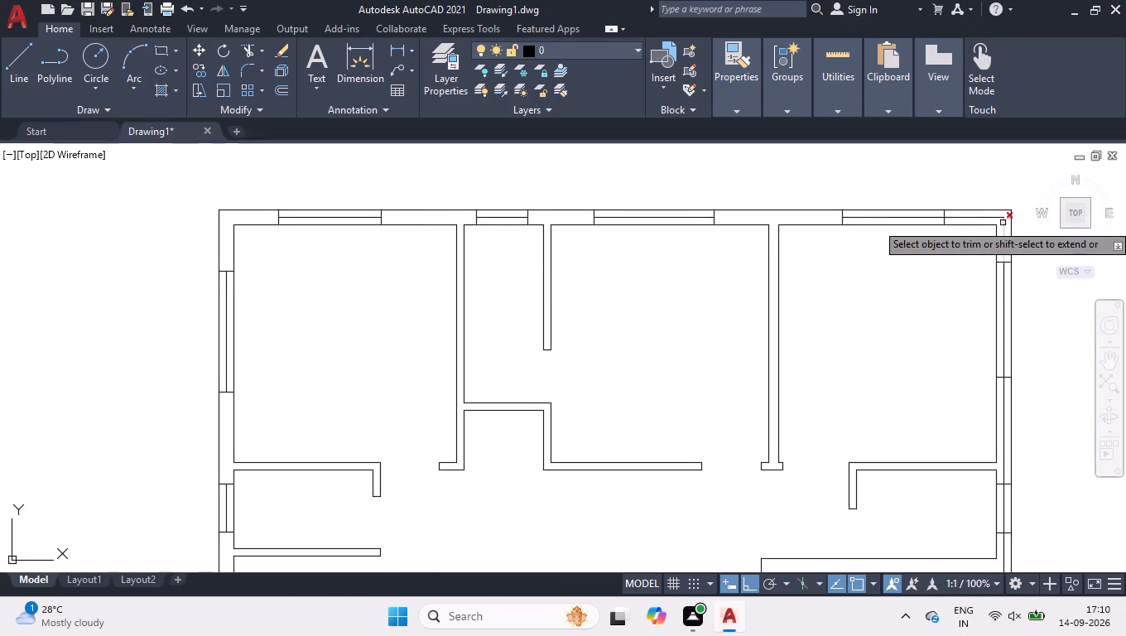
scroll(1003, 223, "up", 4)
left_click(980, 173)
left_click(935, 210)
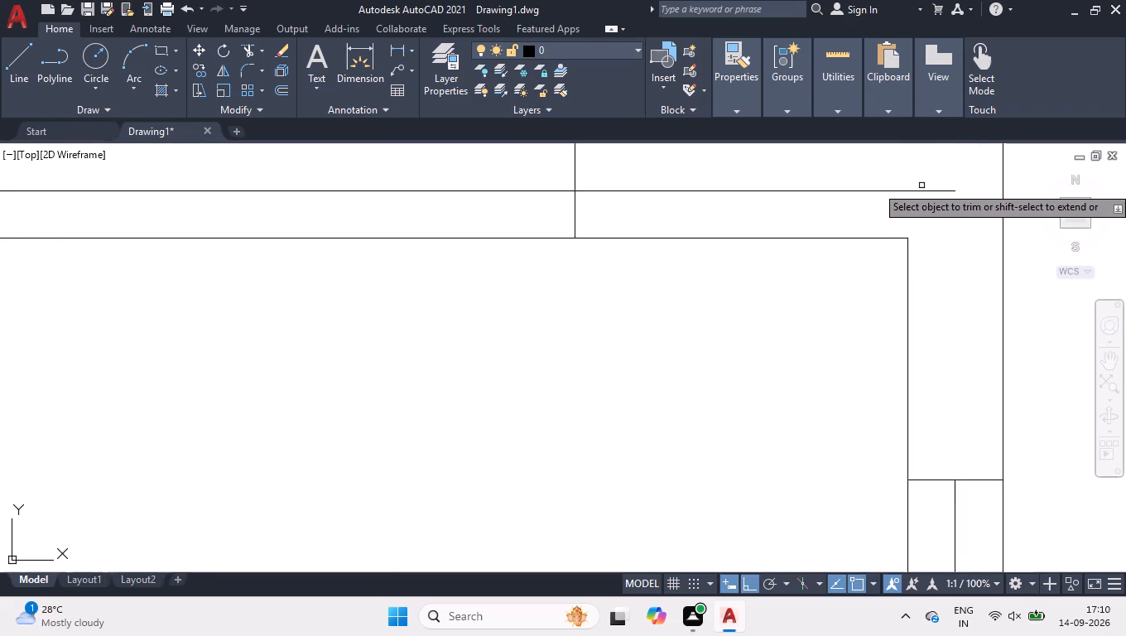
left_click(921, 185)
left_click(921, 200)
scroll(782, 190, "down", 3)
scroll(745, 314, "down", 1)
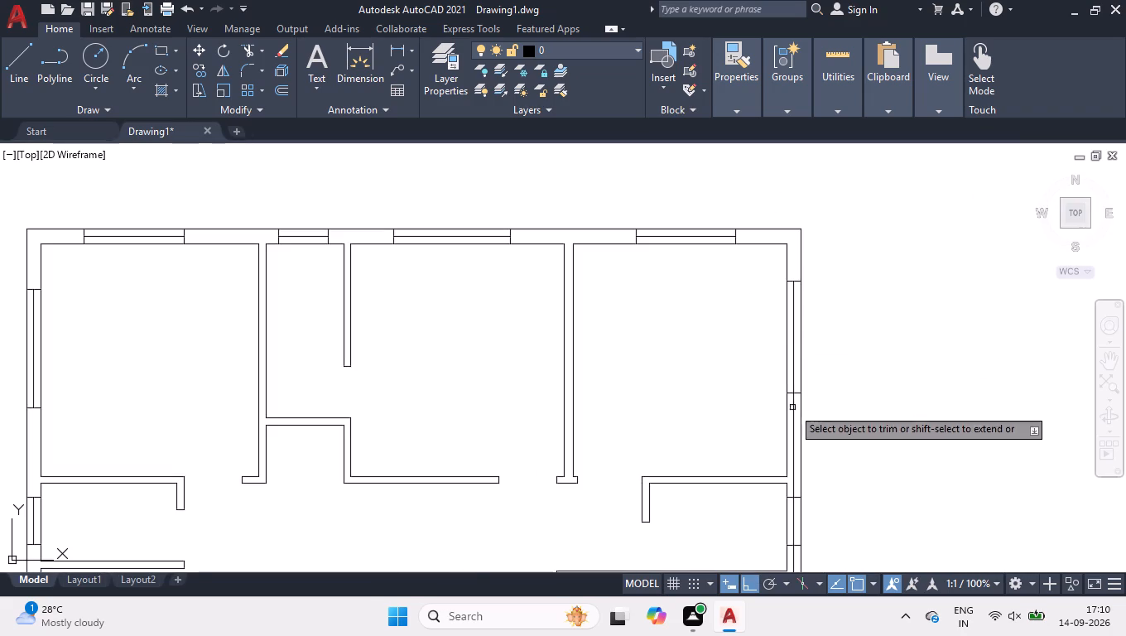
Trim the mid-wall line from the east wall's solid stretches between openings and south of the staircase opening.
left_click(792, 431)
scroll(712, 369, "down", 2)
scroll(737, 494, "up", 2)
left_click(746, 460)
scroll(733, 334, "down", 2)
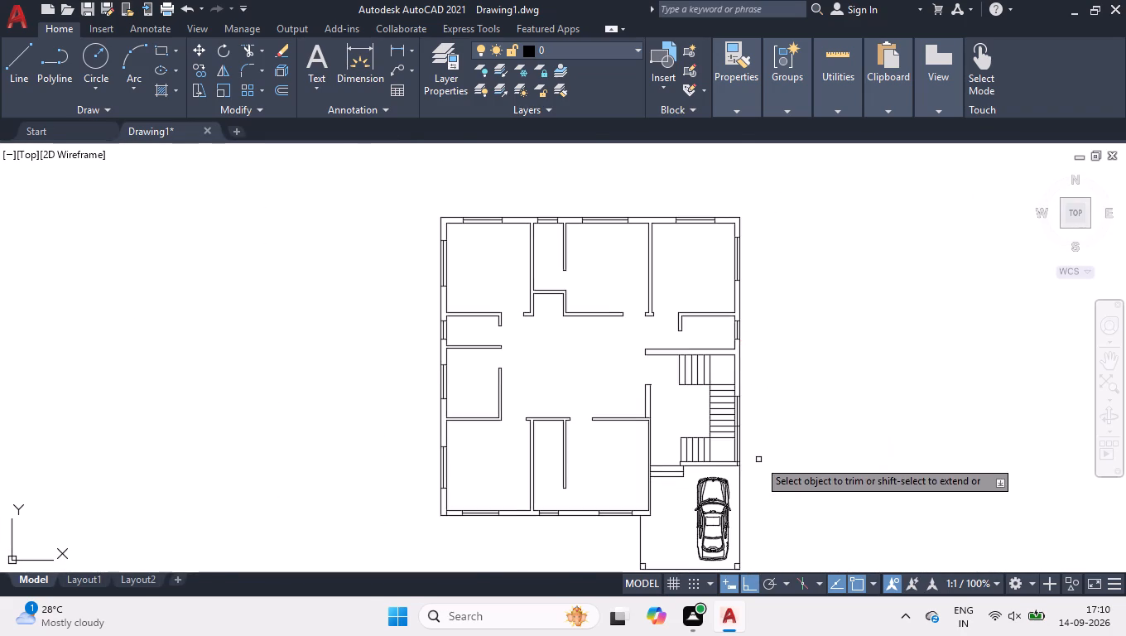
scroll(755, 460, "up", 3)
left_click(682, 399)
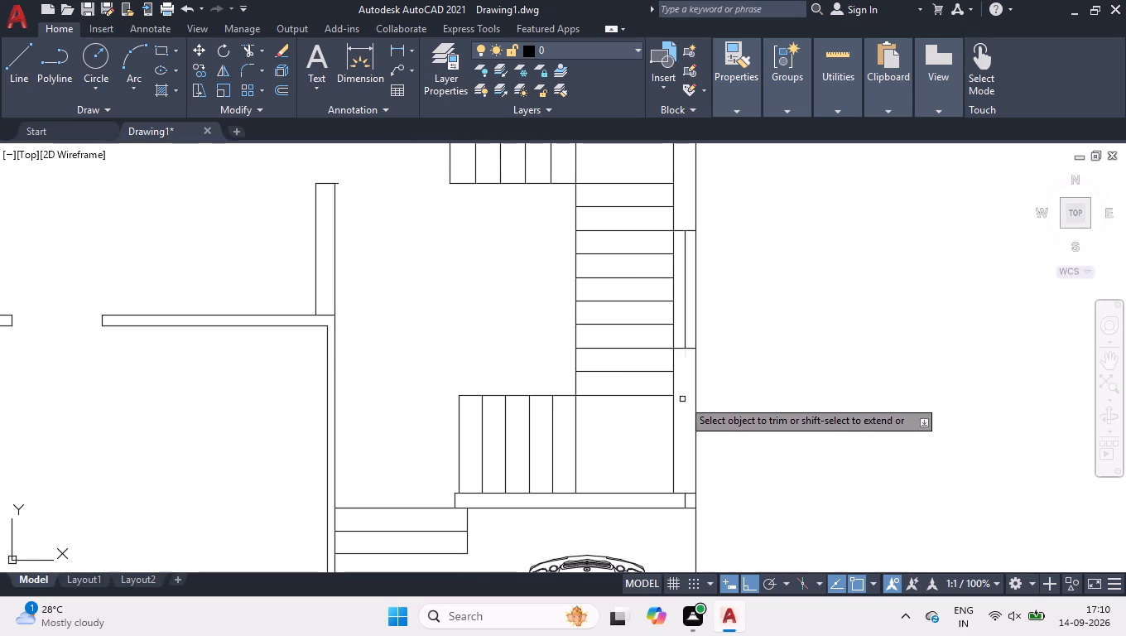
Trim the leftover mid-wall stub and the inner line crossing the east wall where the wall between staircase and car porch meets it.
scroll(694, 507, "up", 3)
left_click(665, 496)
left_click(613, 482)
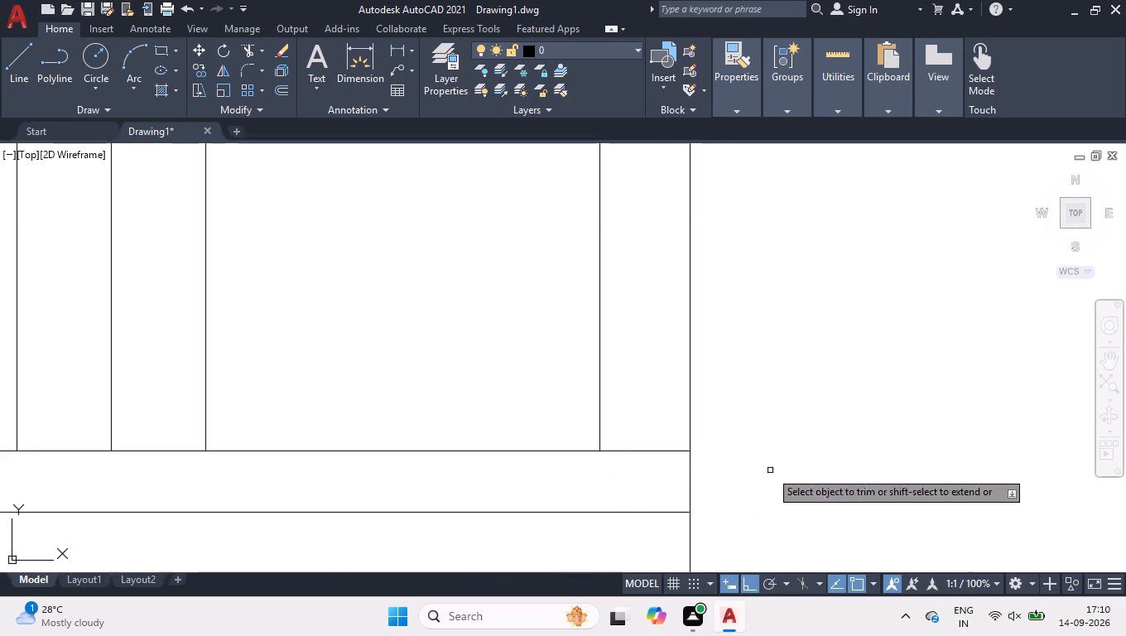
scroll(777, 465, "down", 3)
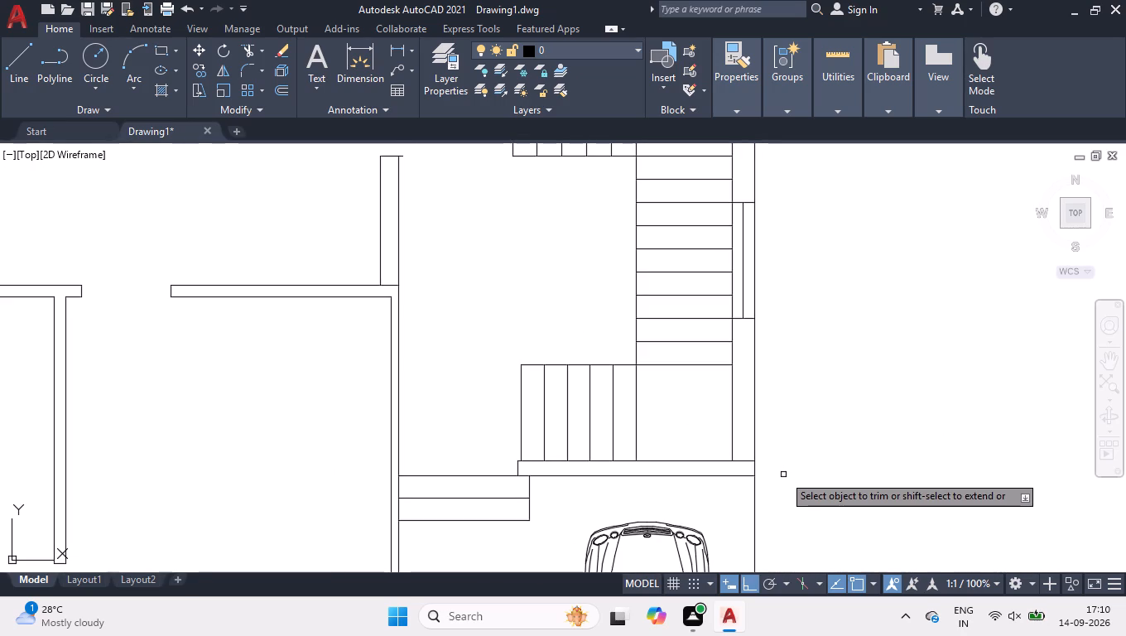
left_click(748, 468)
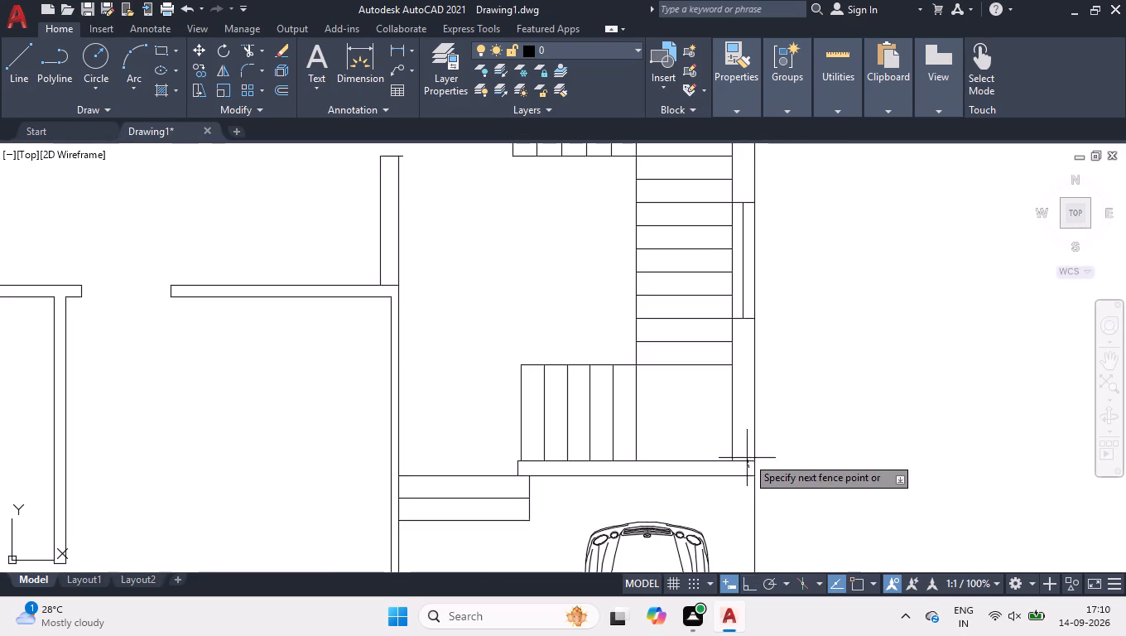
left_click(747, 453)
scroll(748, 446, "down", 3)
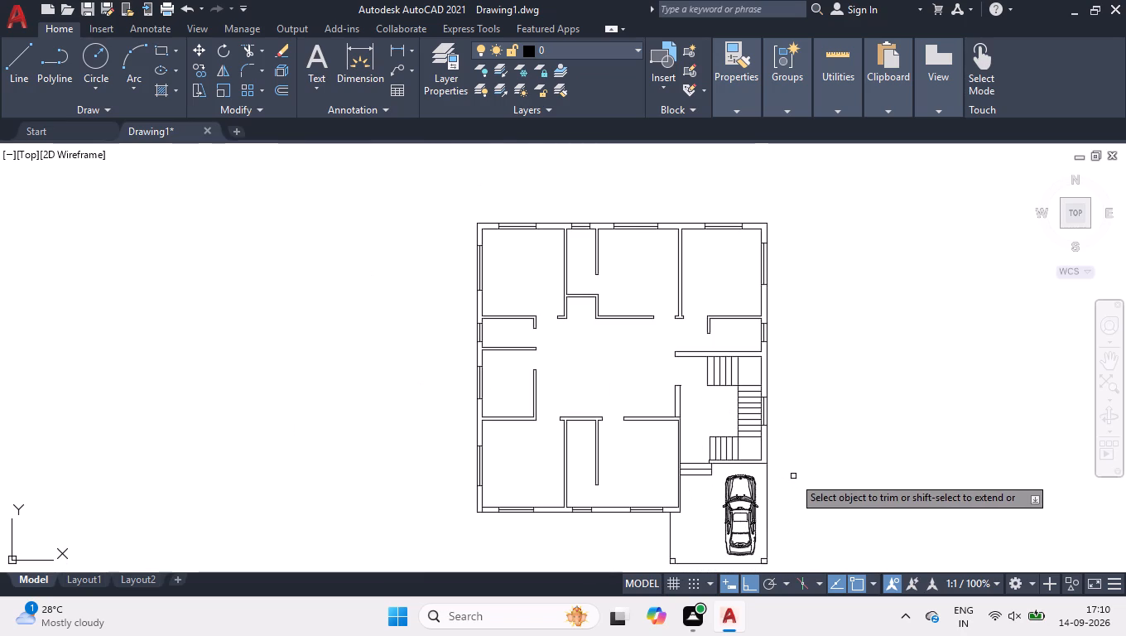
key("Return")
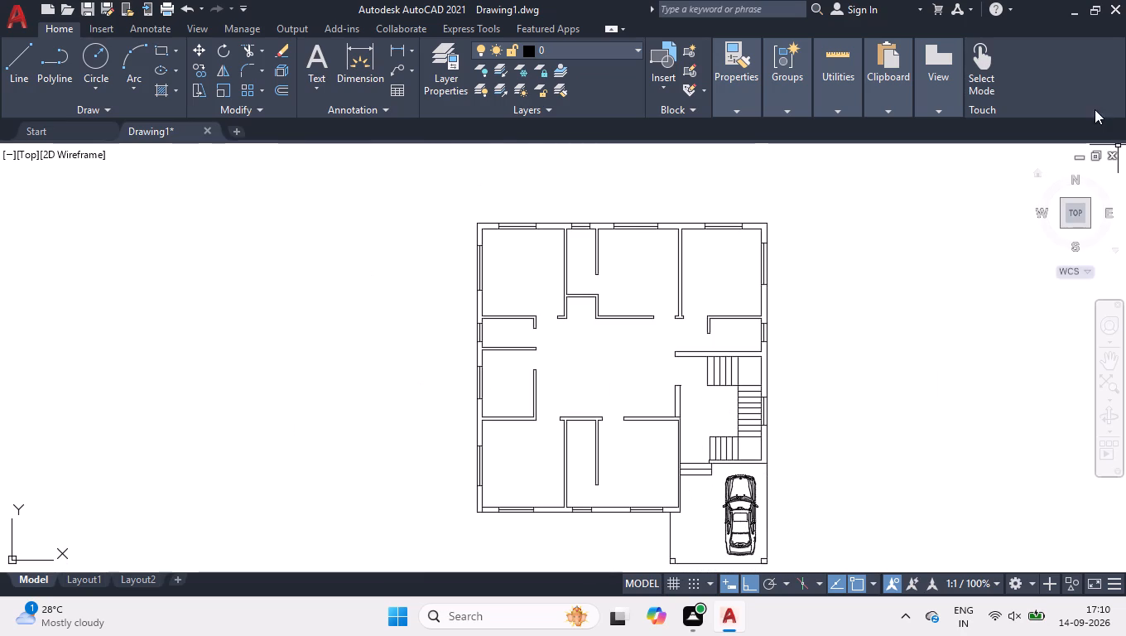
left_click(1076, 210)
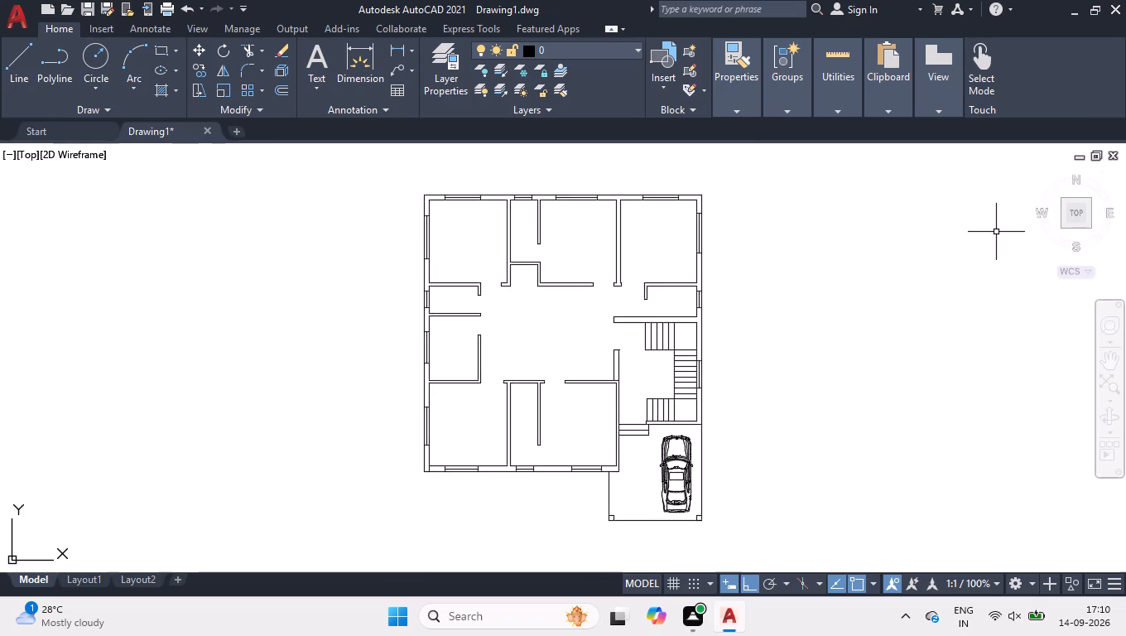
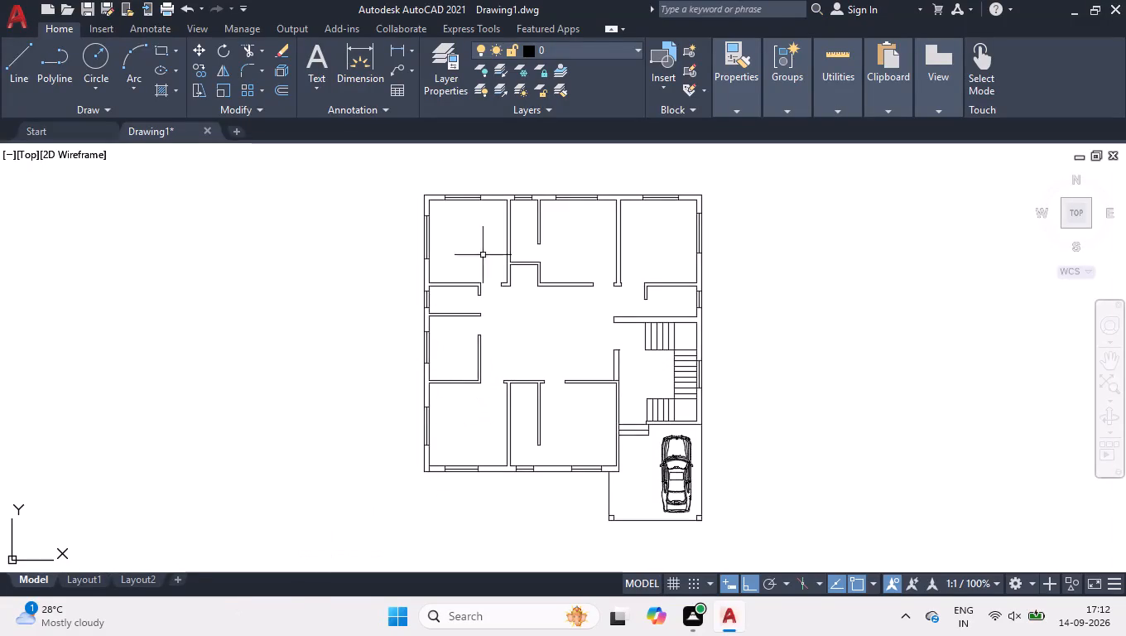
Place the queen bed, two roundback sofas, rectangular table, rocking chair and 36 x 72 in. dining set blocks from DesignCenter west of the plan.
key("ctrl+2")
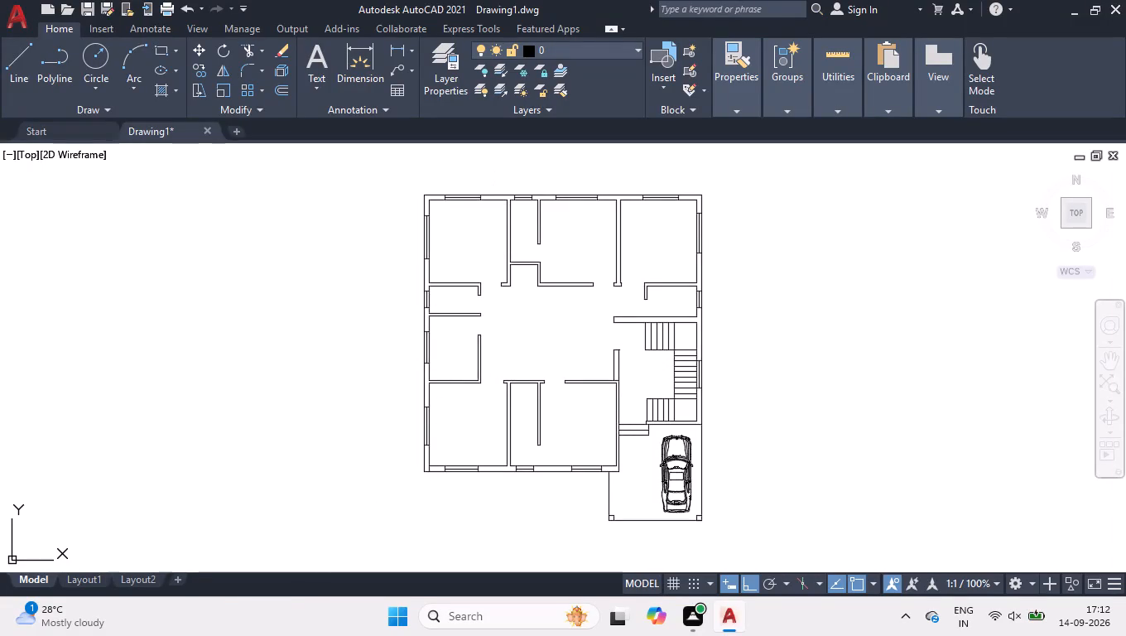
left_click_drag(718, 248, 26, 296)
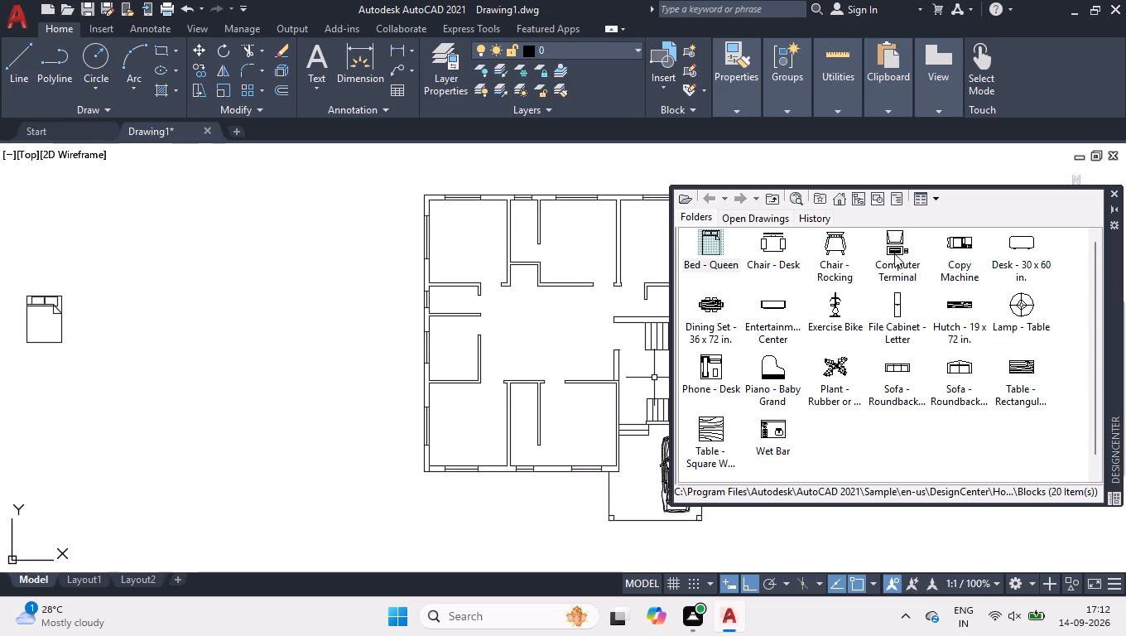
left_click_drag(899, 371, 355, 329)
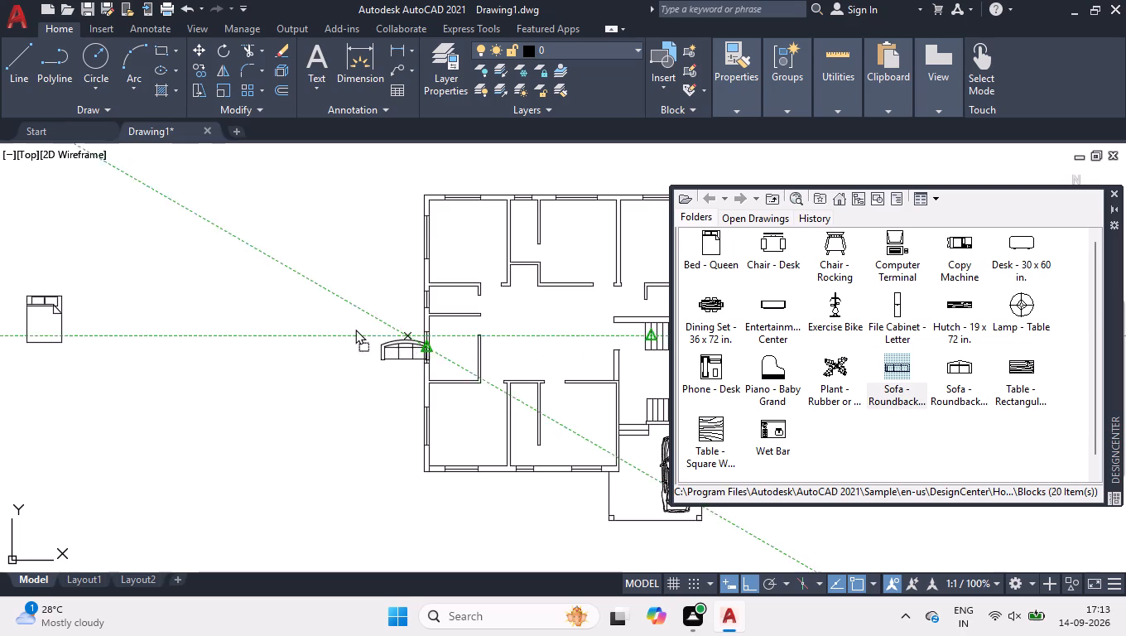
left_click_drag(355, 329, 224, 285)
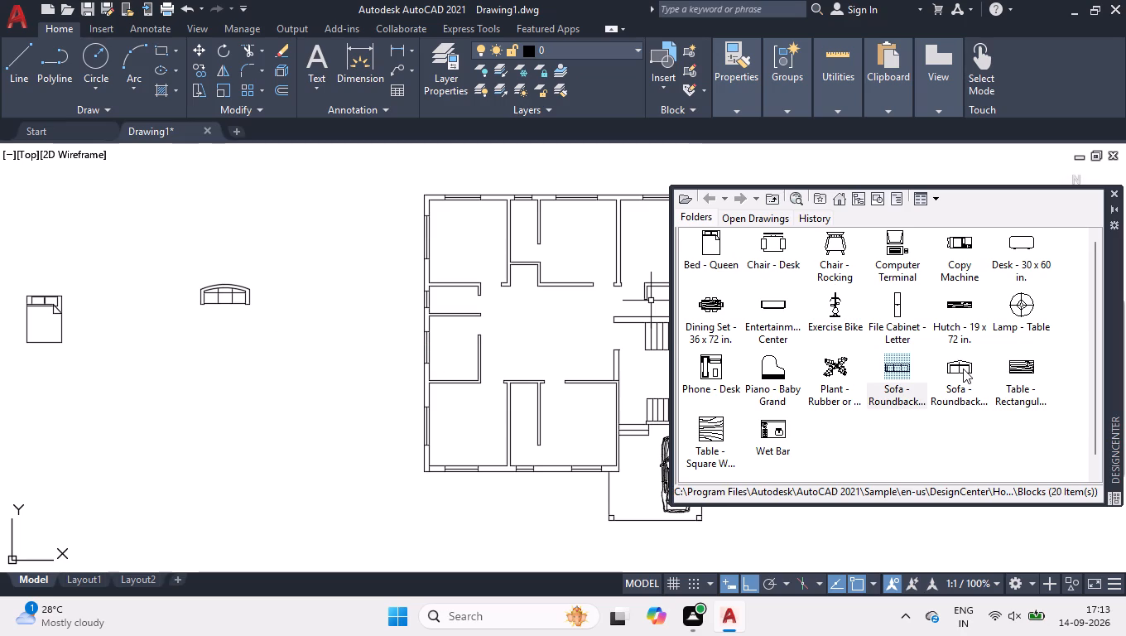
left_click_drag(1021, 367, 195, 356)
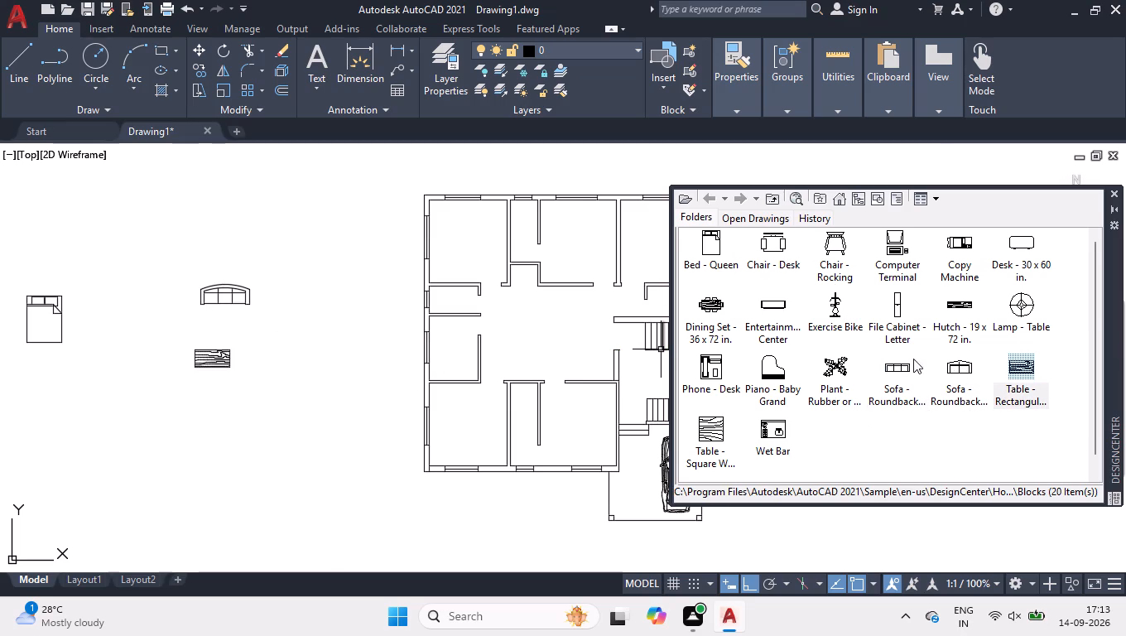
left_click_drag(842, 240, 159, 379)
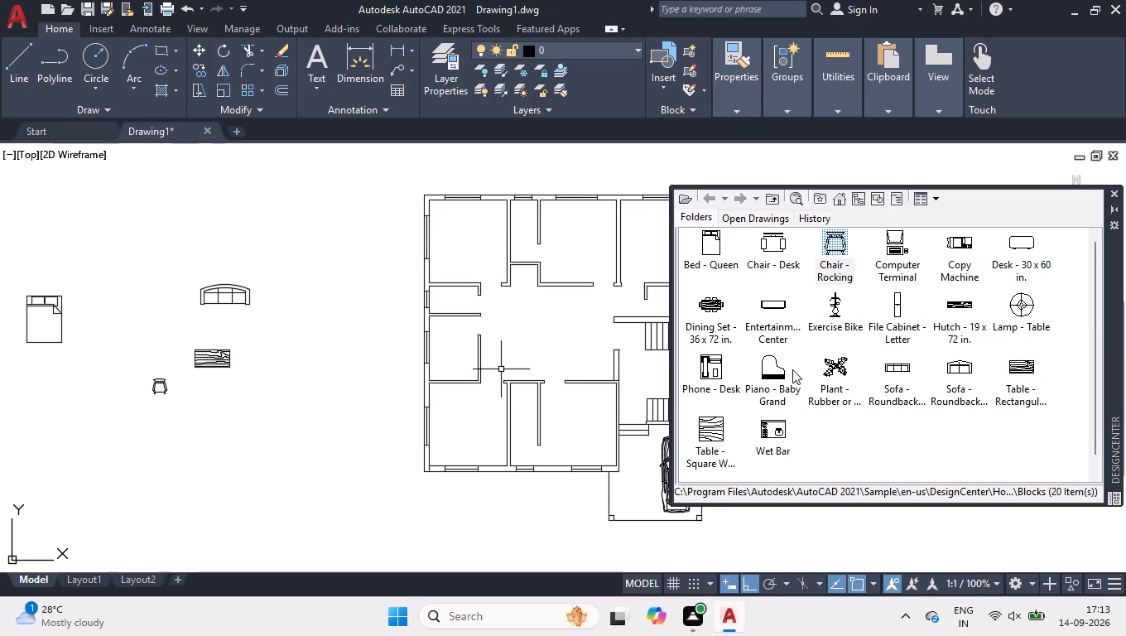
left_click_drag(949, 370, 295, 336)
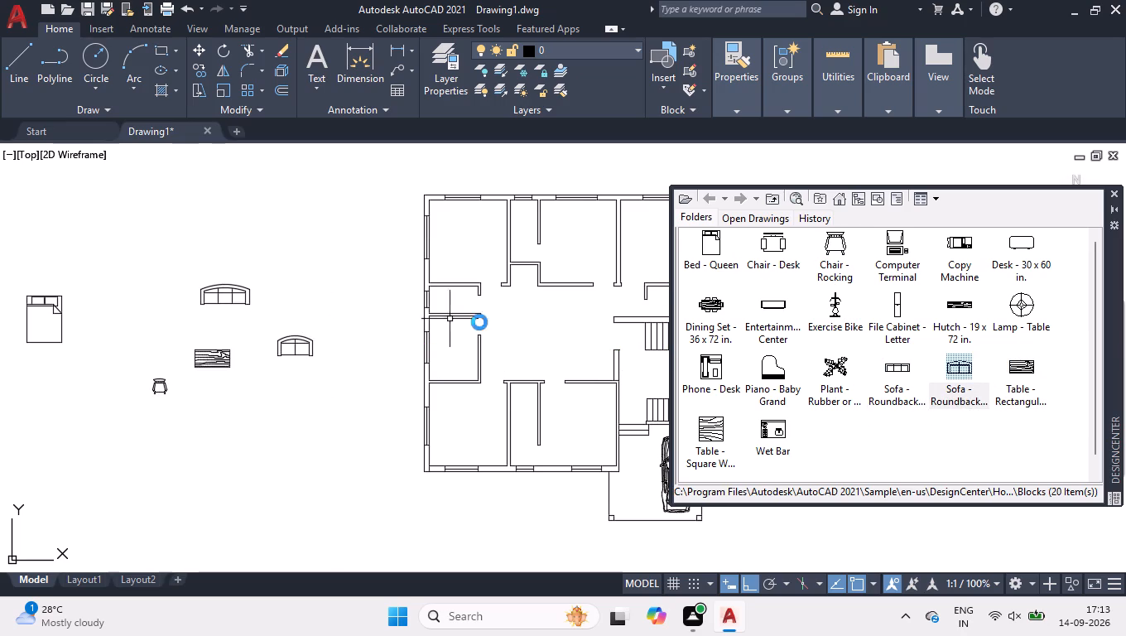
left_click_drag(704, 309, 232, 402)
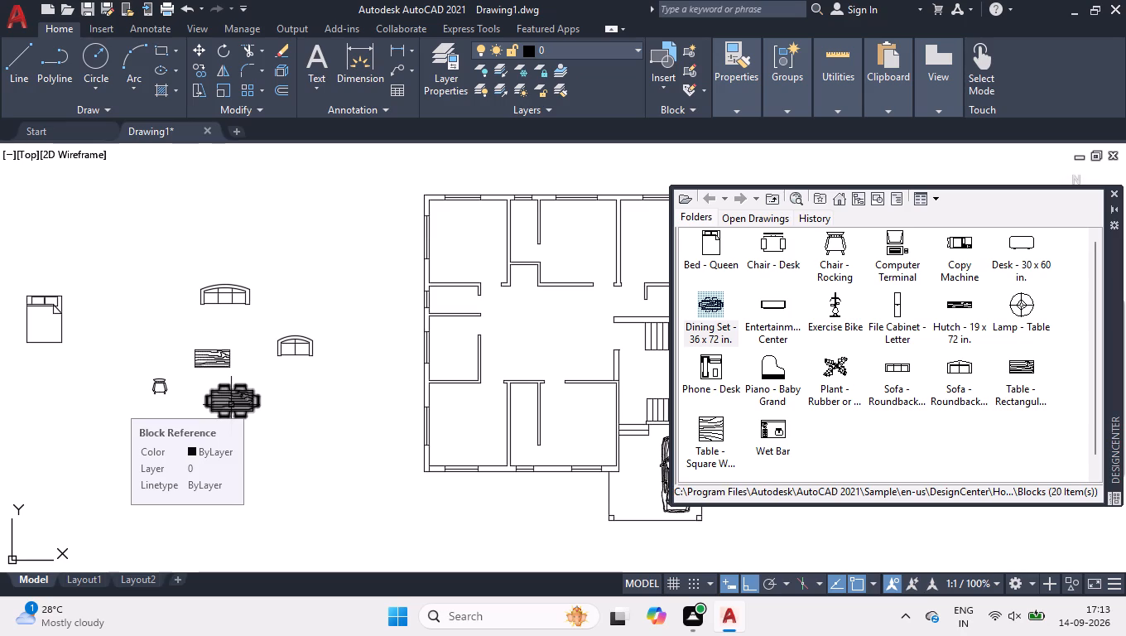
left_click(1114, 192)
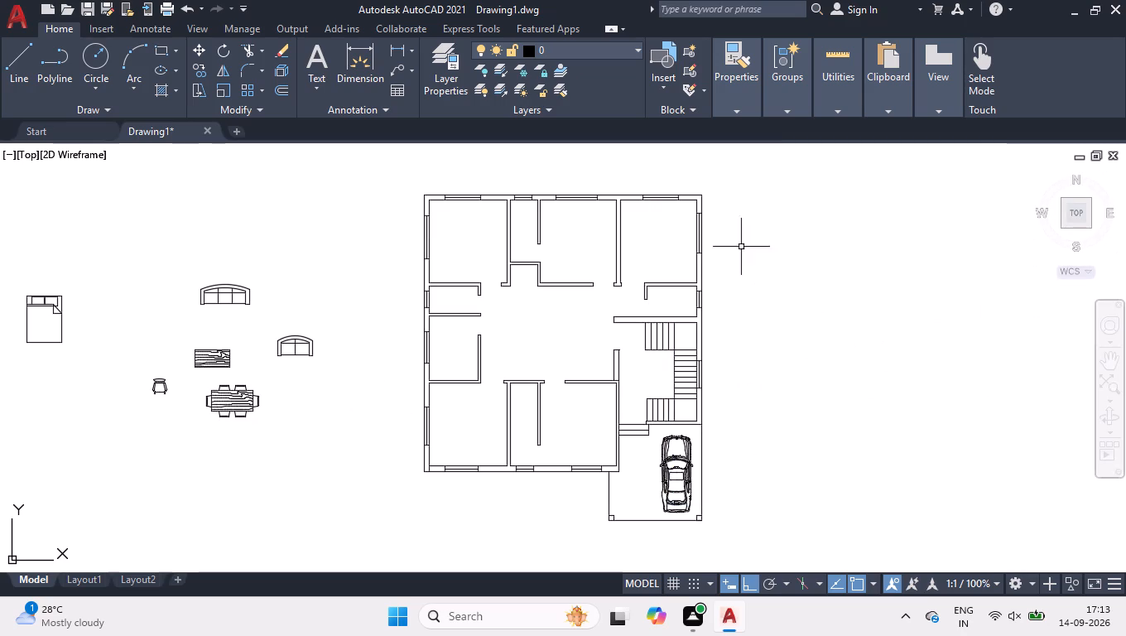
Move the queen bed into the northwest room, with its head against the north wall below the window and ortho off.
left_click_drag(68, 241, 68, 258)
left_click(48, 322)
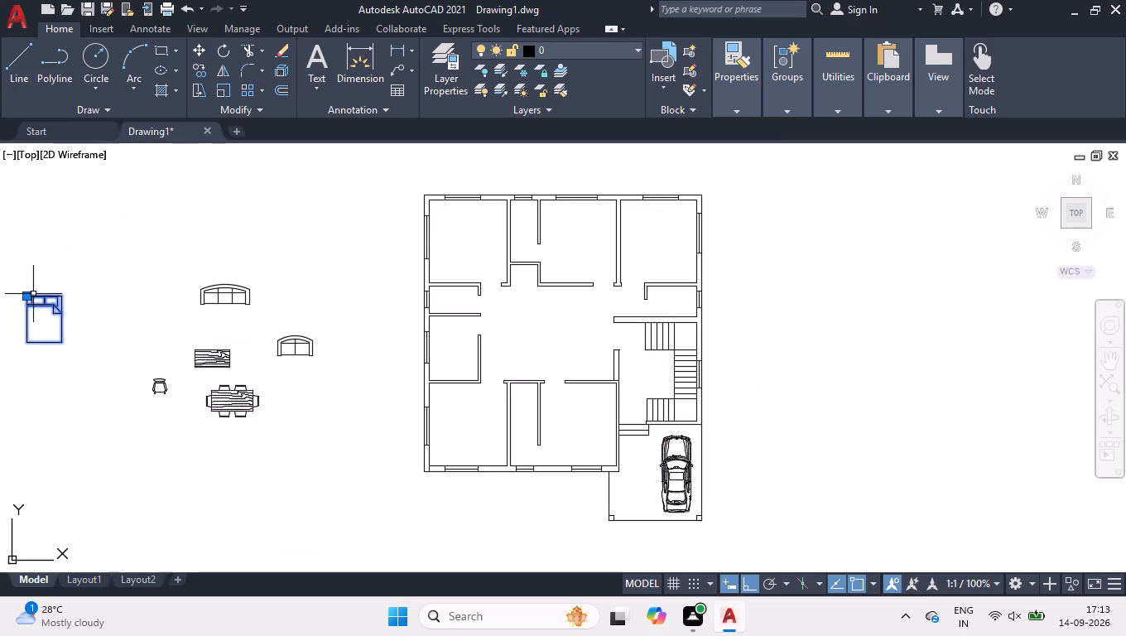
left_click(28, 294)
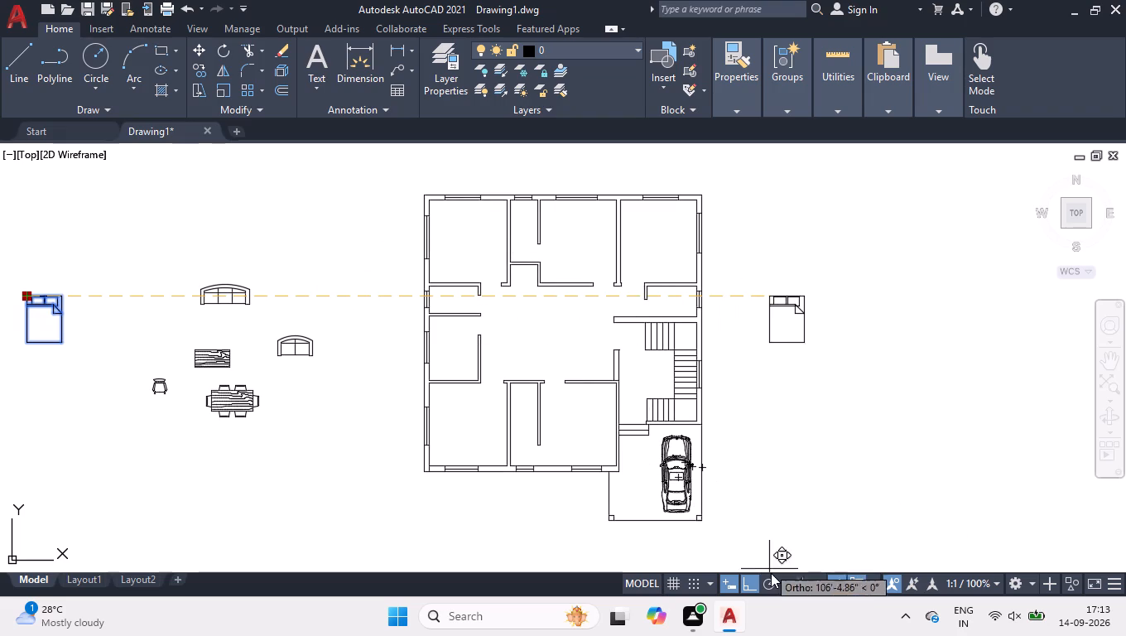
left_click(773, 578)
scroll(641, 217, "up", 1)
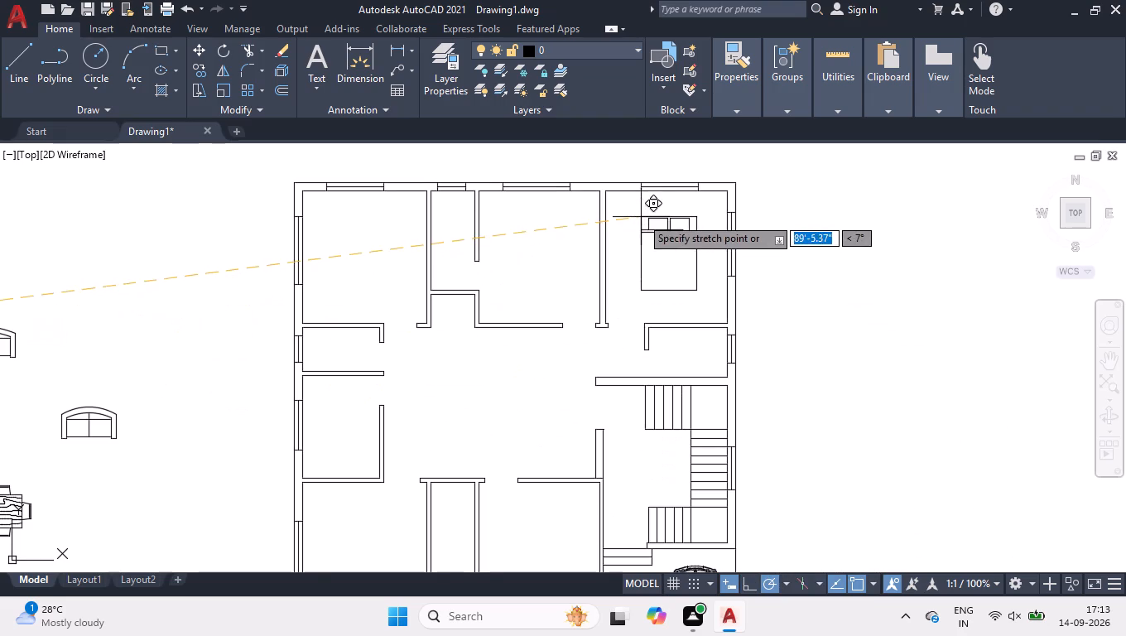
scroll(335, 181, "up", 2)
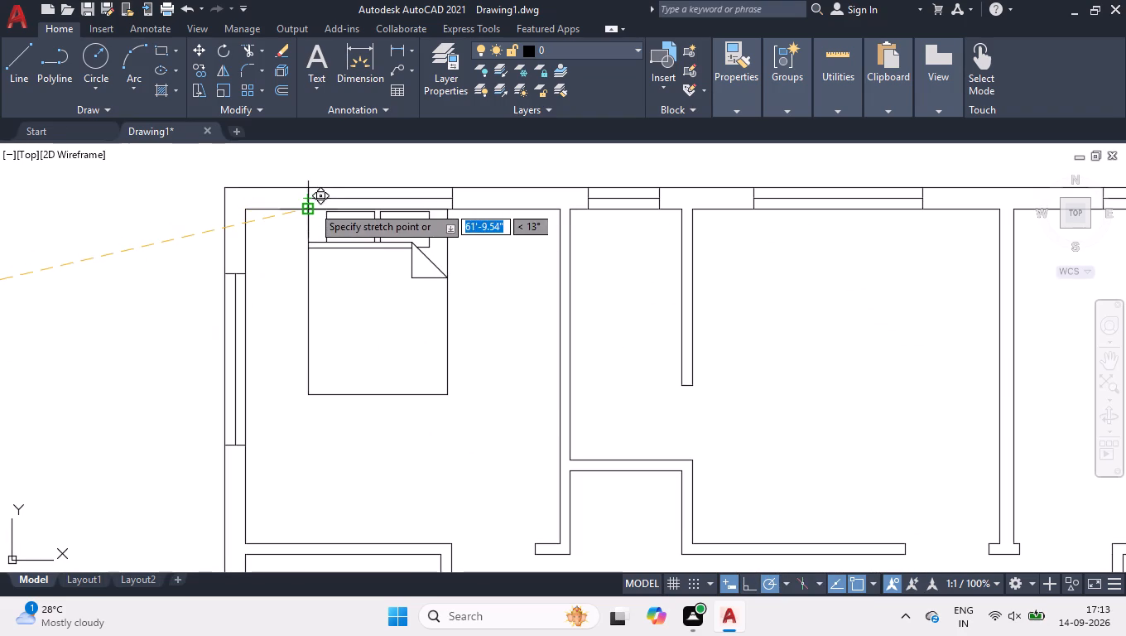
left_click(312, 205)
Copy the northwest room's bed to the north-middle and northeast rooms, centred below their windows.
type("cop")
key("Return")
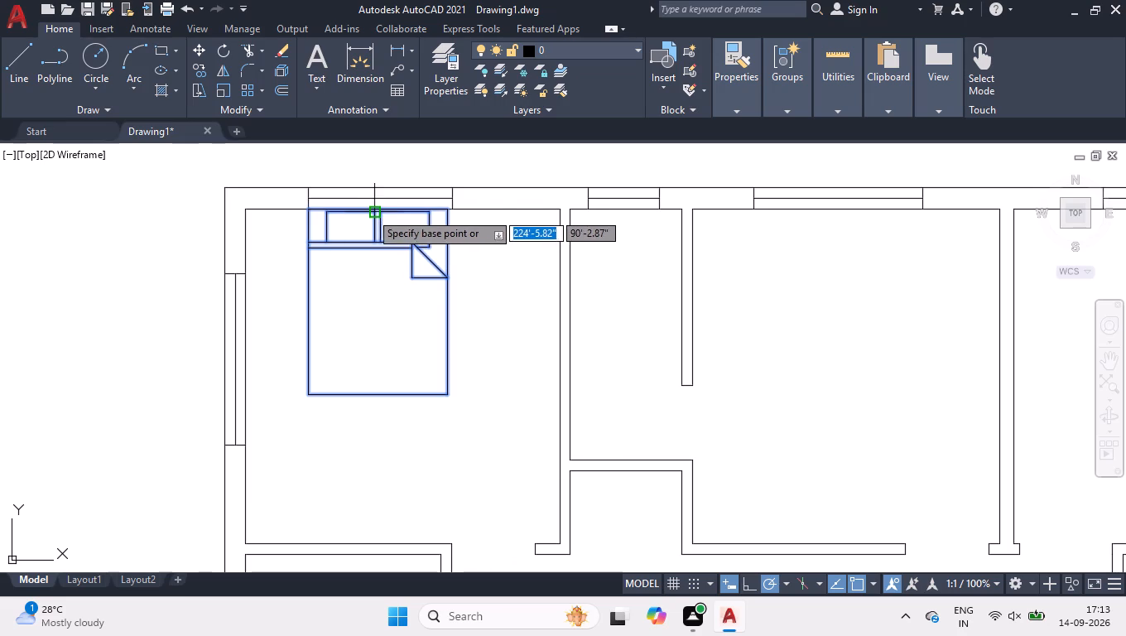
left_click(378, 212)
scroll(378, 212, "down", 2)
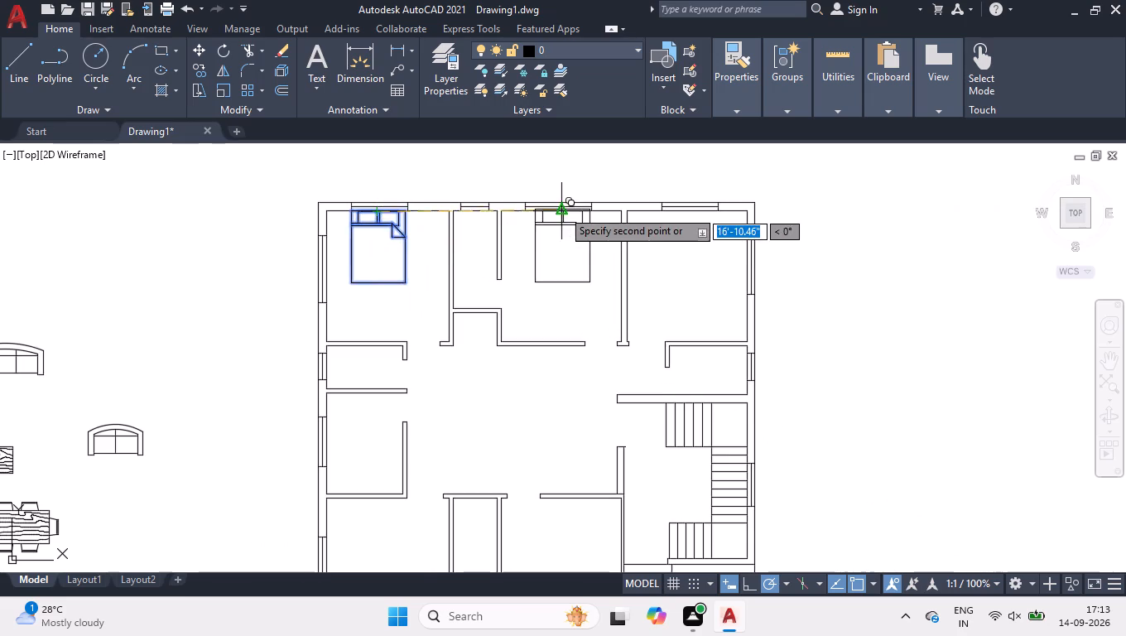
scroll(561, 208, "up", 2)
left_click(551, 220)
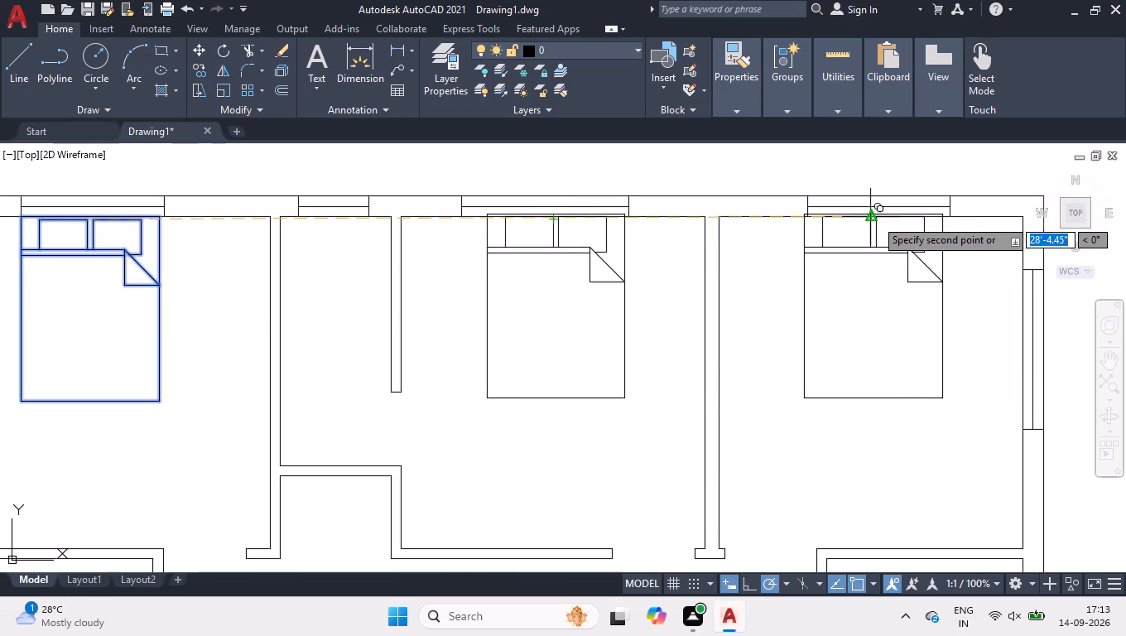
left_click(875, 219)
key("Return")
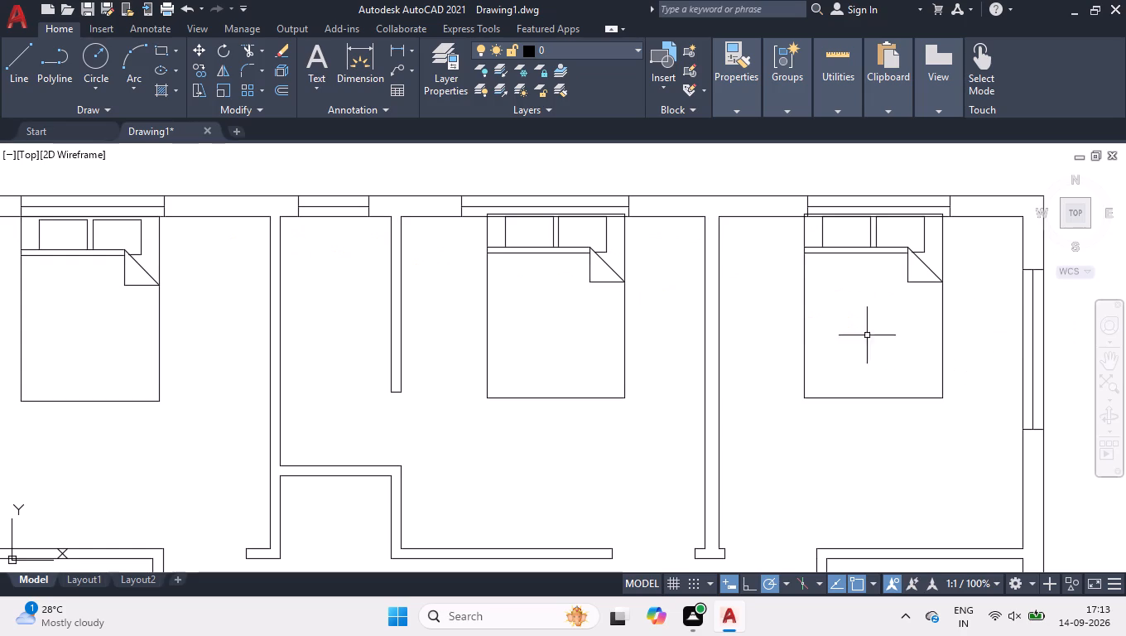
Move the north-middle bed down so its head sits flush with the north wall's inner face.
left_click(636, 311)
left_click(577, 325)
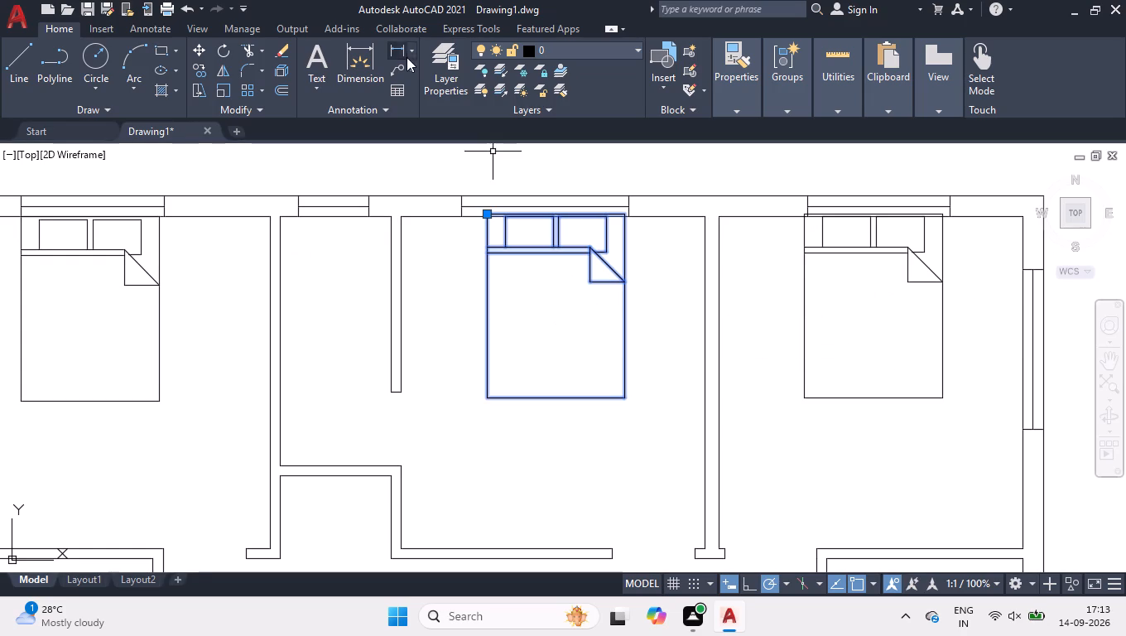
scroll(475, 185, "up", 2)
scroll(508, 263, "up", 5)
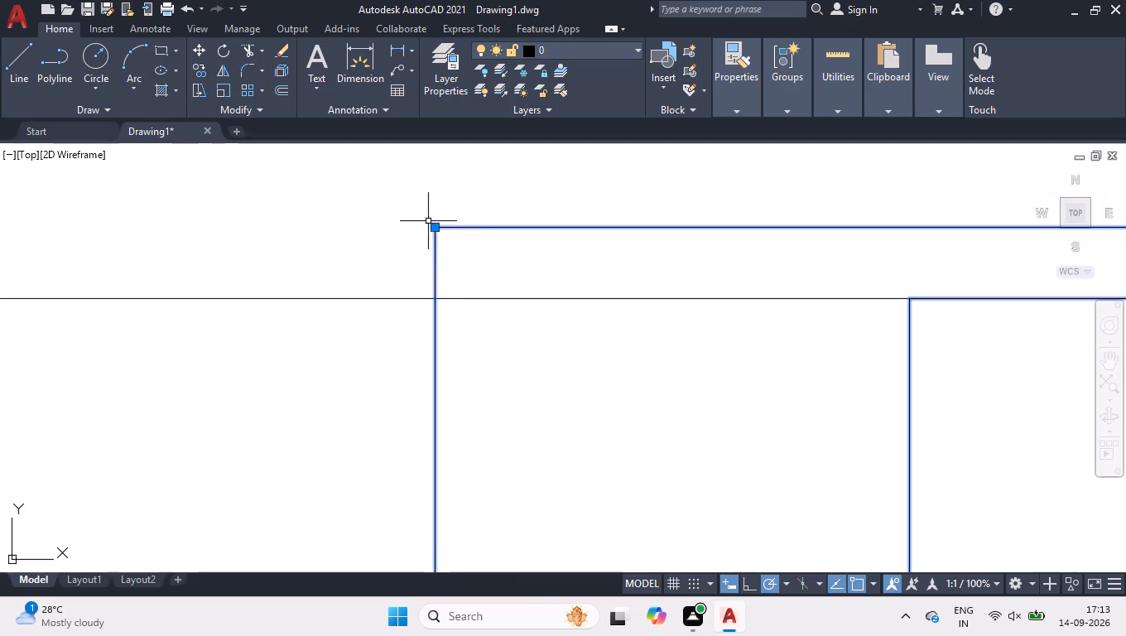
left_click(437, 228)
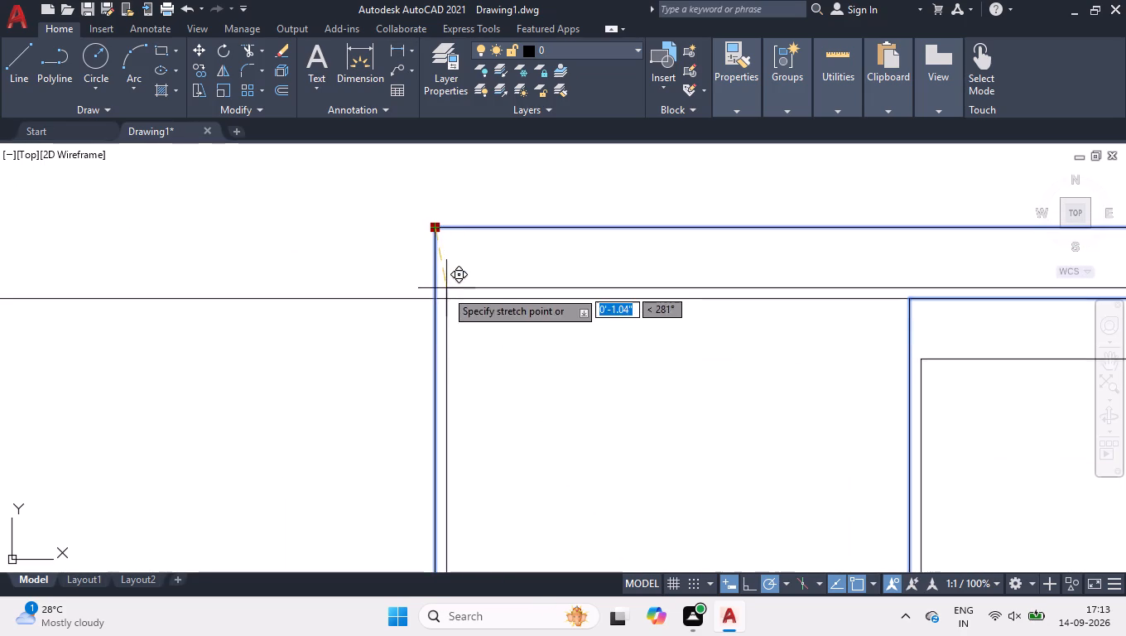
left_click(439, 301)
scroll(395, 244, "down", 7)
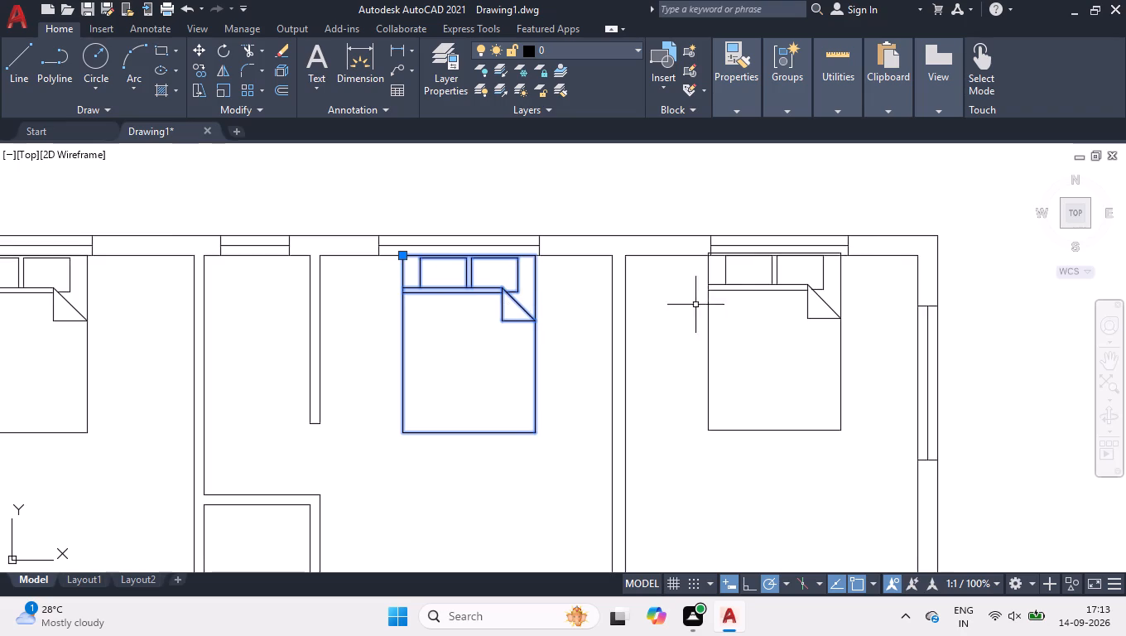
Move the northeast bed down so its head sits flush with the north wall's inner face.
scroll(781, 284, "up", 2)
left_click_drag(729, 291, 710, 309)
scroll(604, 200, "up", 2)
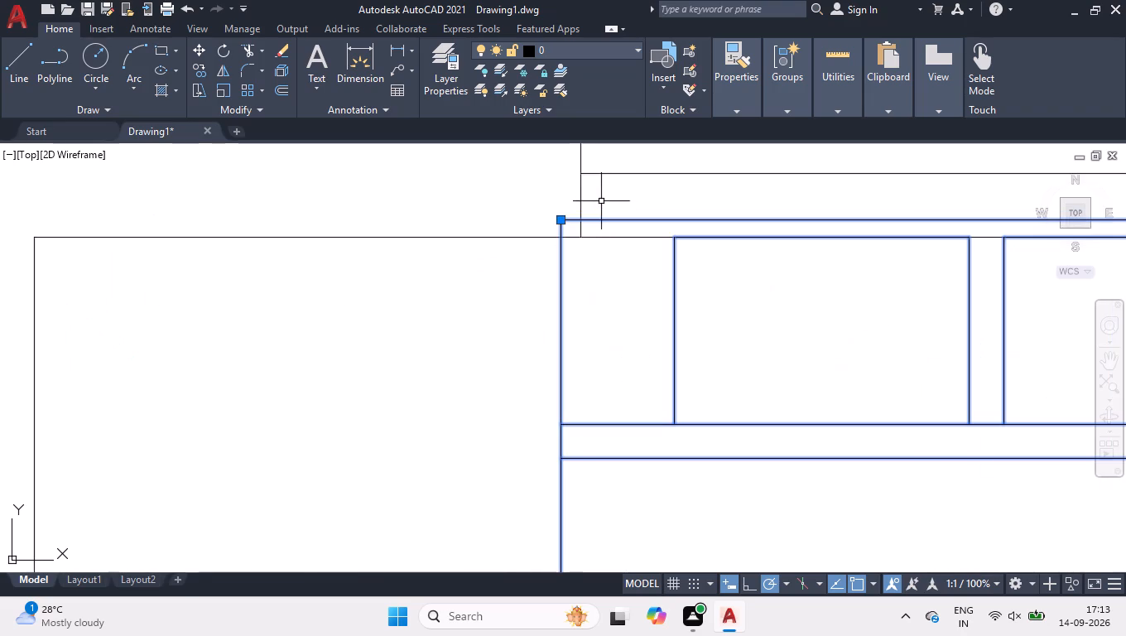
scroll(576, 214, "up", 2)
scroll(529, 263, "up", 2)
scroll(512, 195, "up", 1)
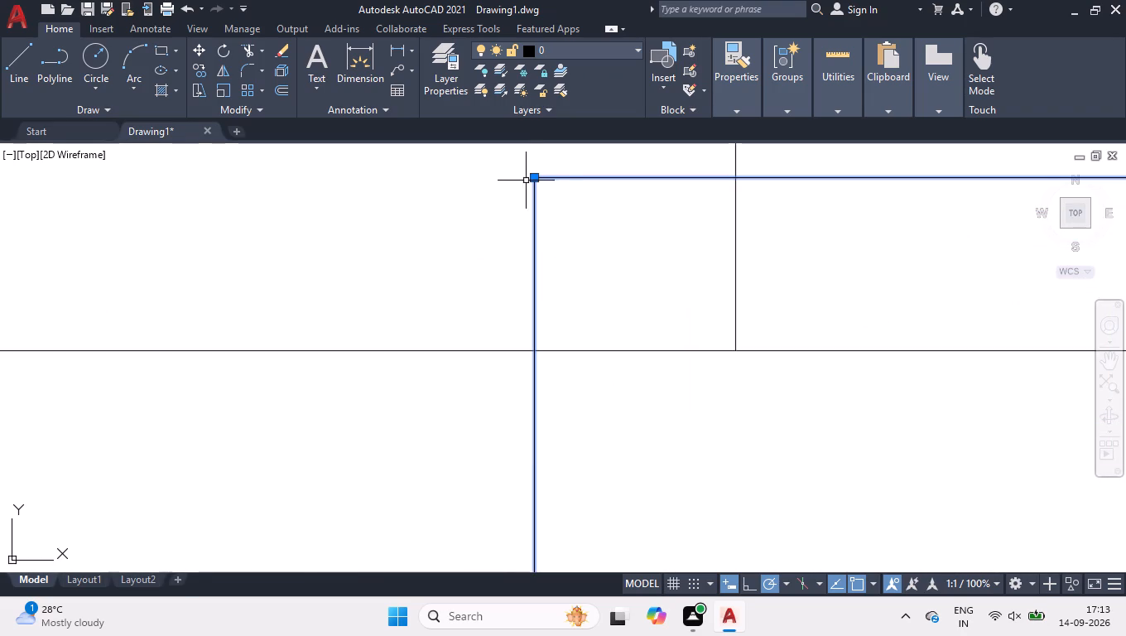
left_click(532, 178)
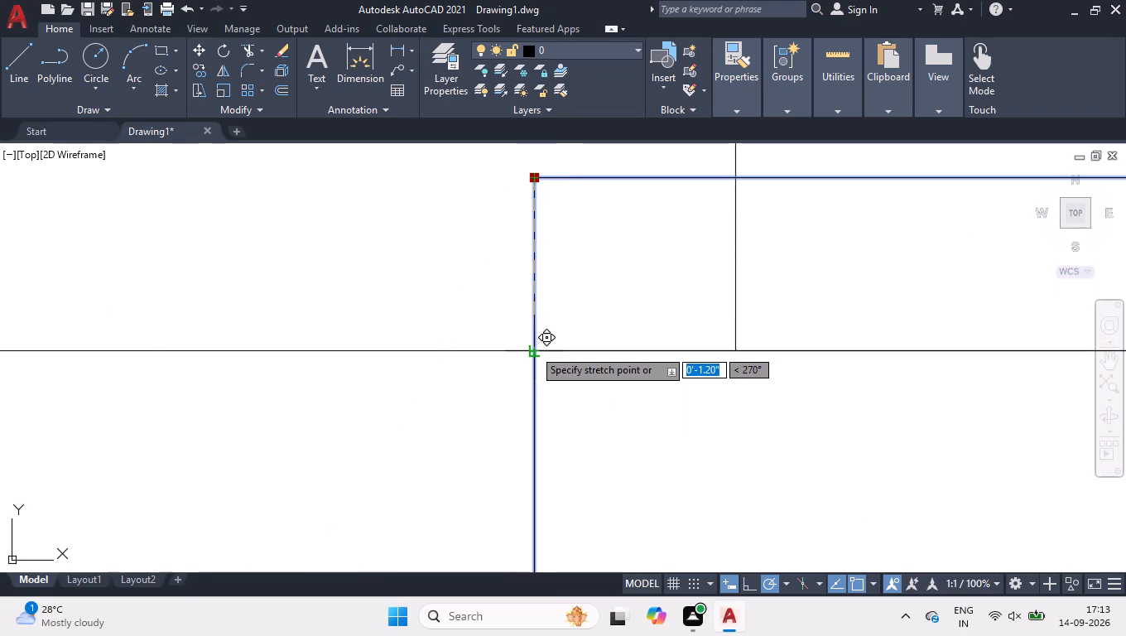
left_click(533, 349)
right_click_drag(496, 271, 506, 302)
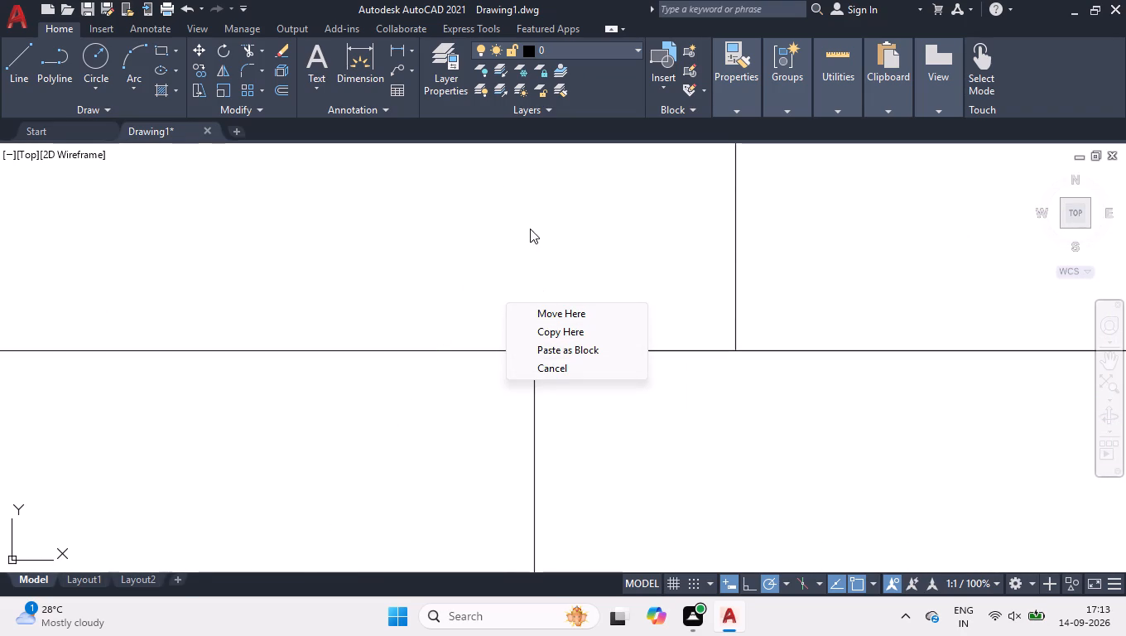
left_click(551, 367)
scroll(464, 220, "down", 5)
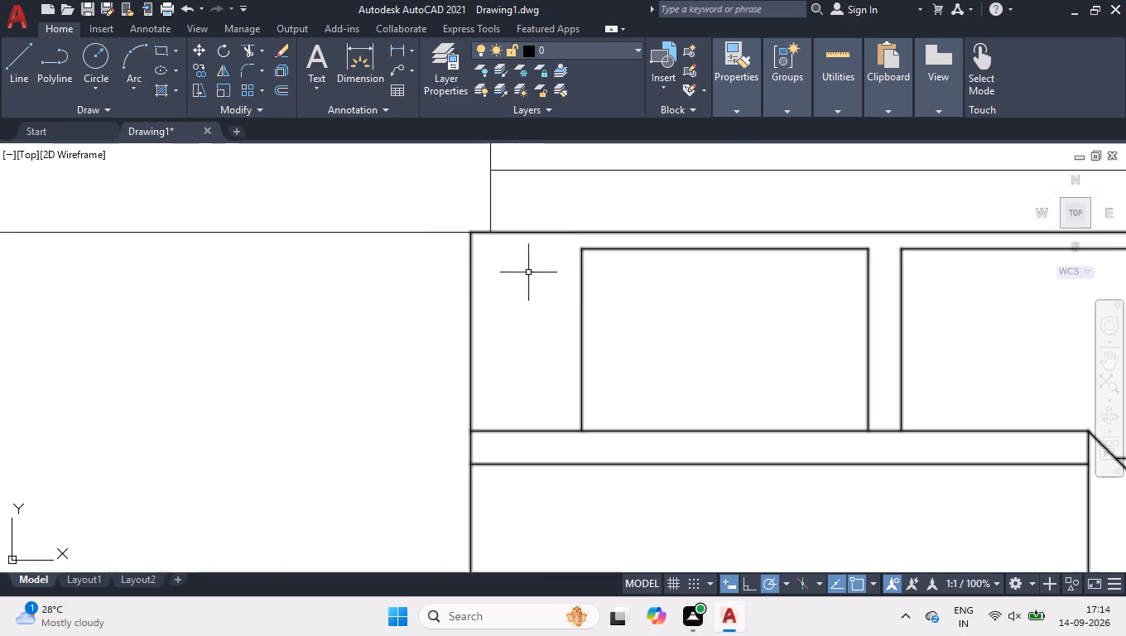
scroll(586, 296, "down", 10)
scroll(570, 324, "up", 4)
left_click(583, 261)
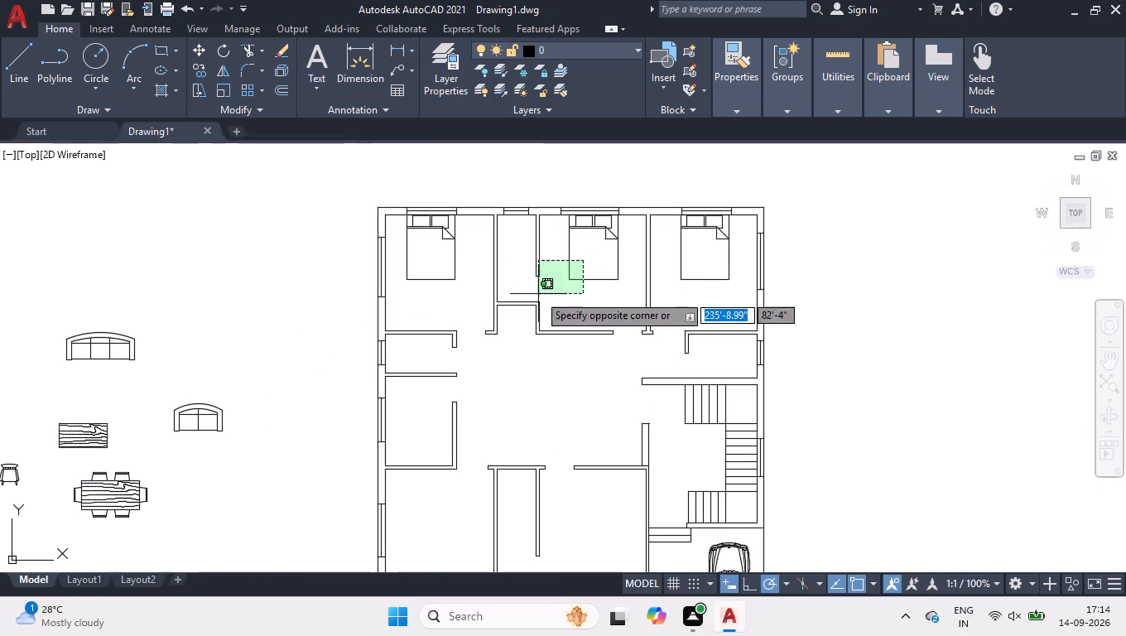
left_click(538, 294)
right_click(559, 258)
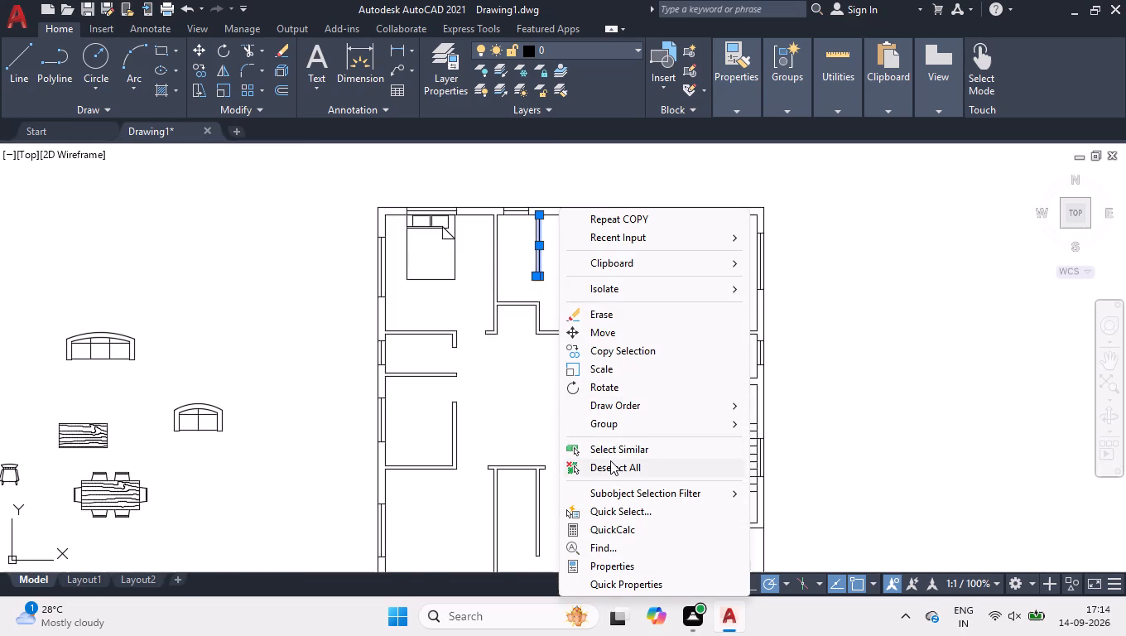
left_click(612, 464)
Mirror the northwest and north-middle beds into the two south rooms about a horizontal line through the west wall's midpoint, keeping the originals.
left_click(594, 257)
left_click(576, 279)
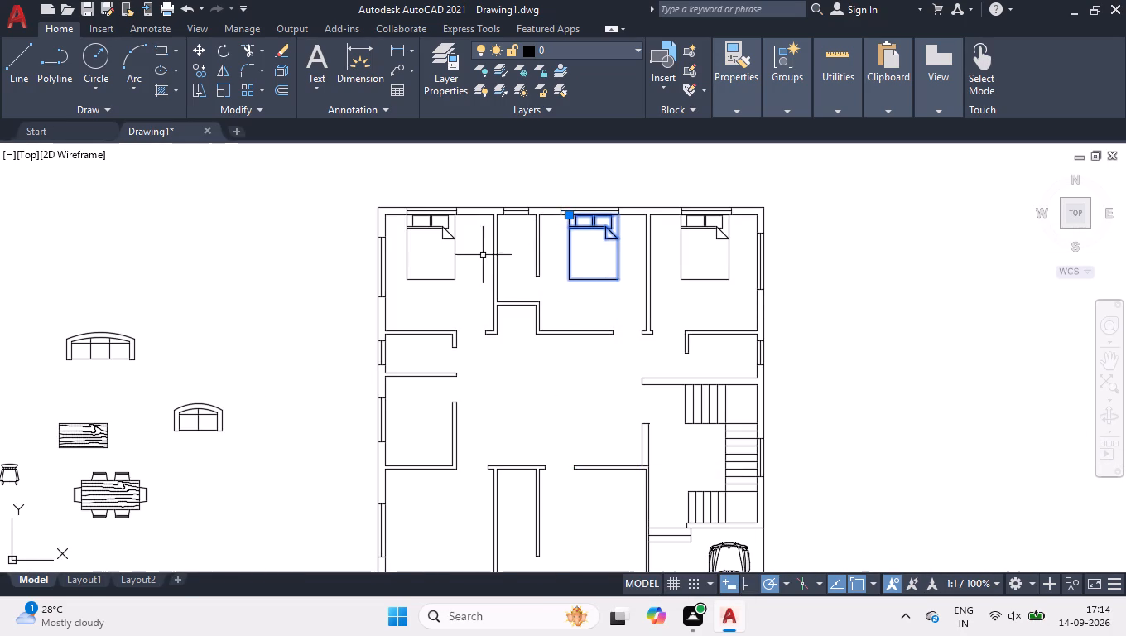
left_click(472, 253)
left_click(432, 293)
type("mi")
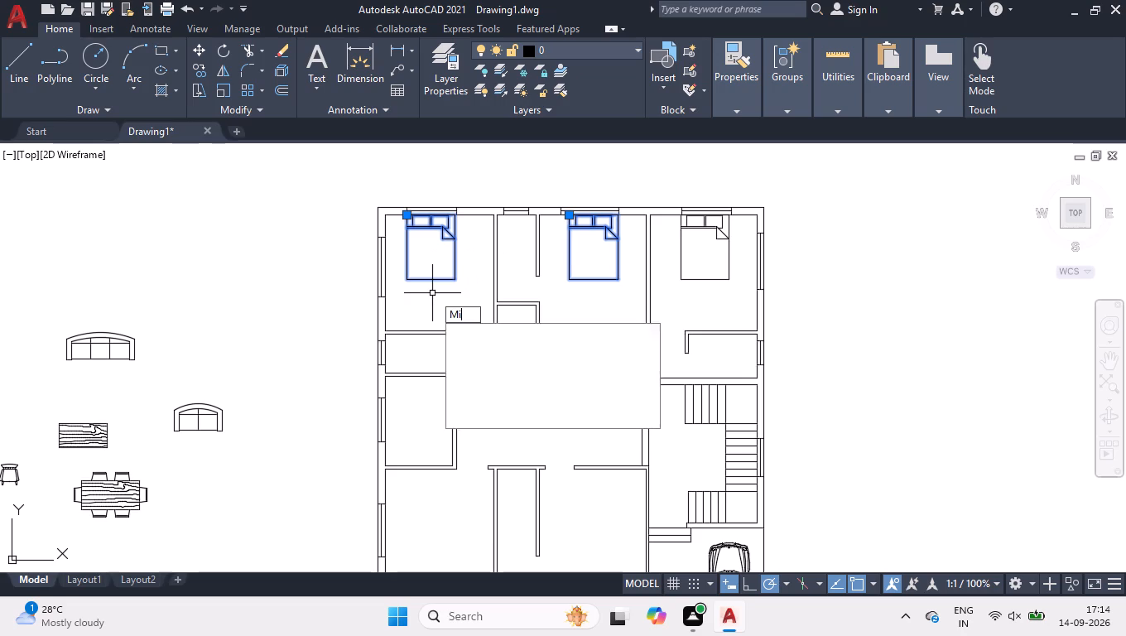
key("Return")
scroll(426, 283, "down", 1)
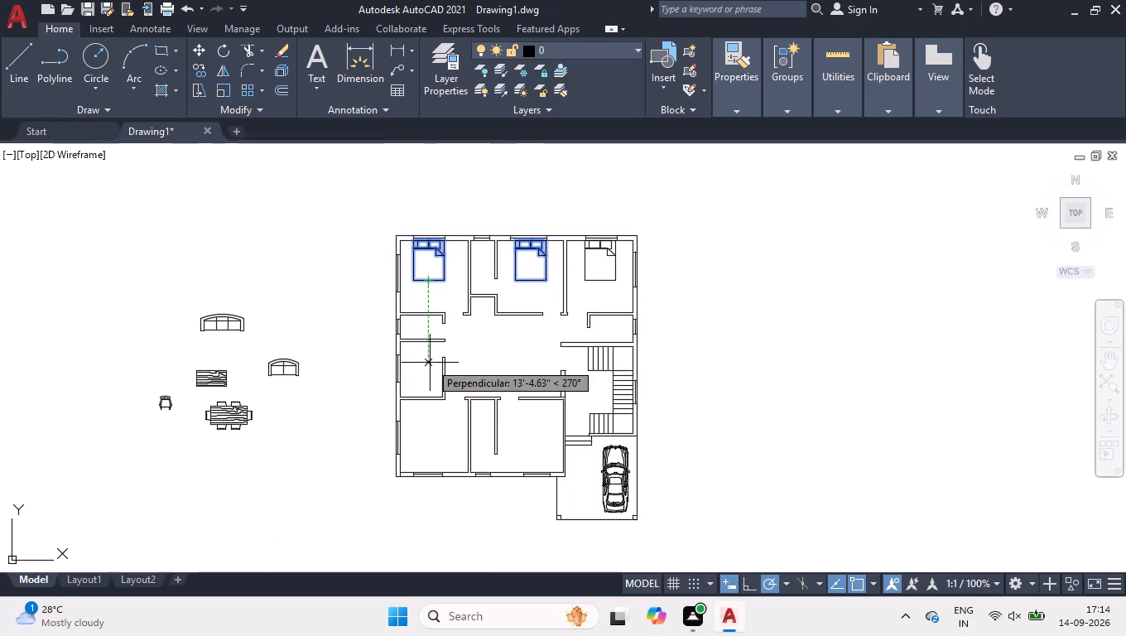
scroll(429, 363, "up", 1)
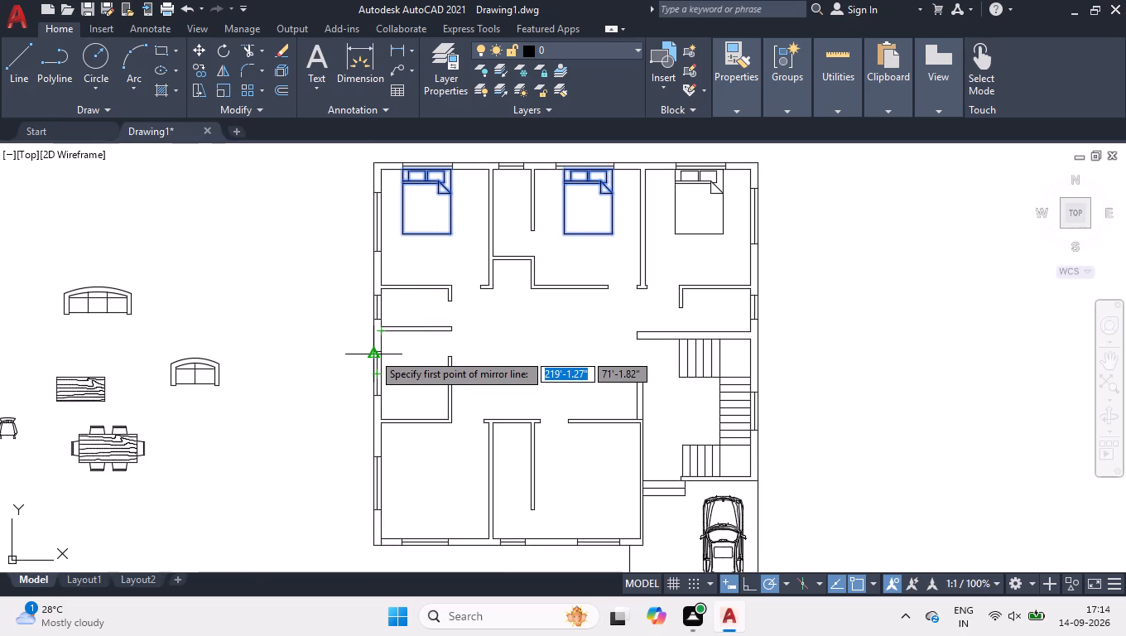
left_click(373, 353)
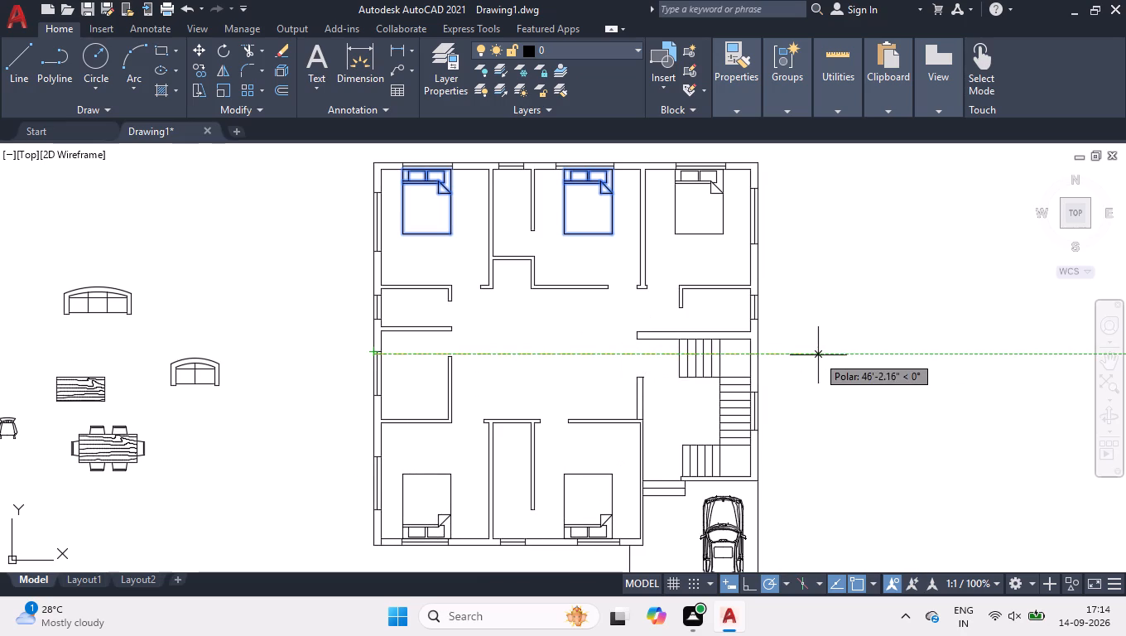
left_click(826, 355)
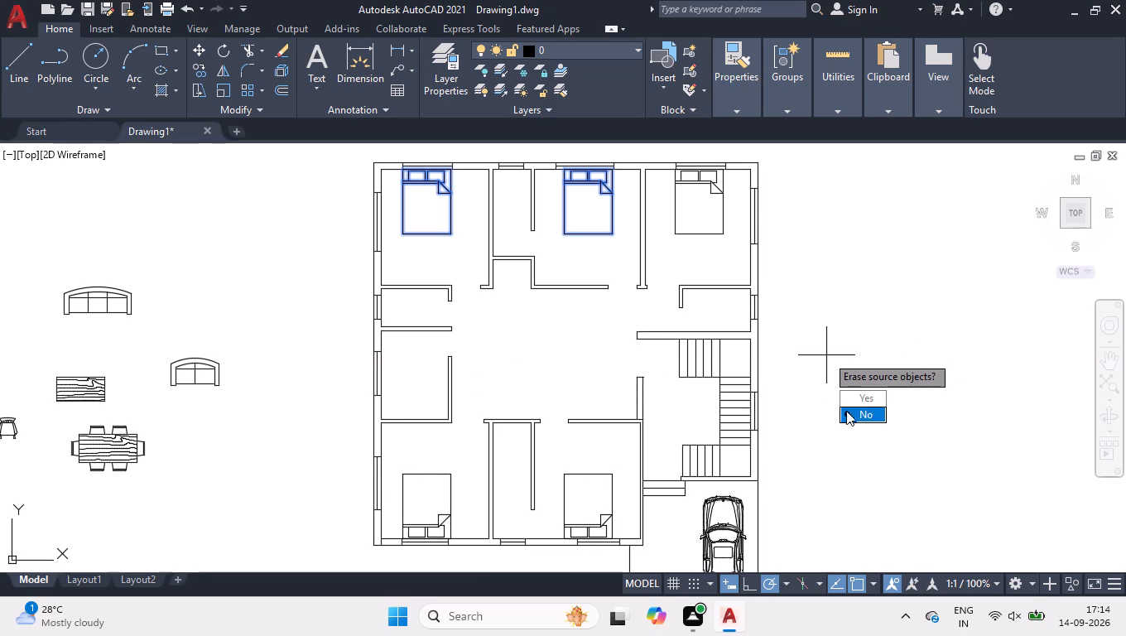
left_click_drag(854, 417, 826, 355)
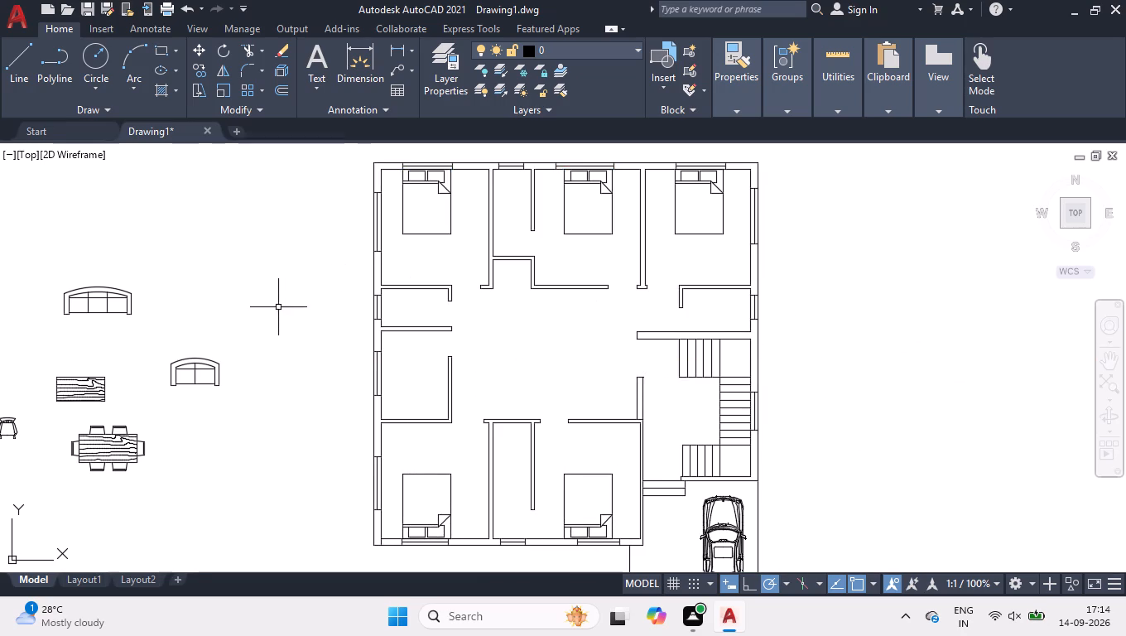
Move the three-seat sofa into the central hall, with its back against the north-middle room's south wall.
left_click_drag(127, 291, 123, 305)
left_click(94, 286)
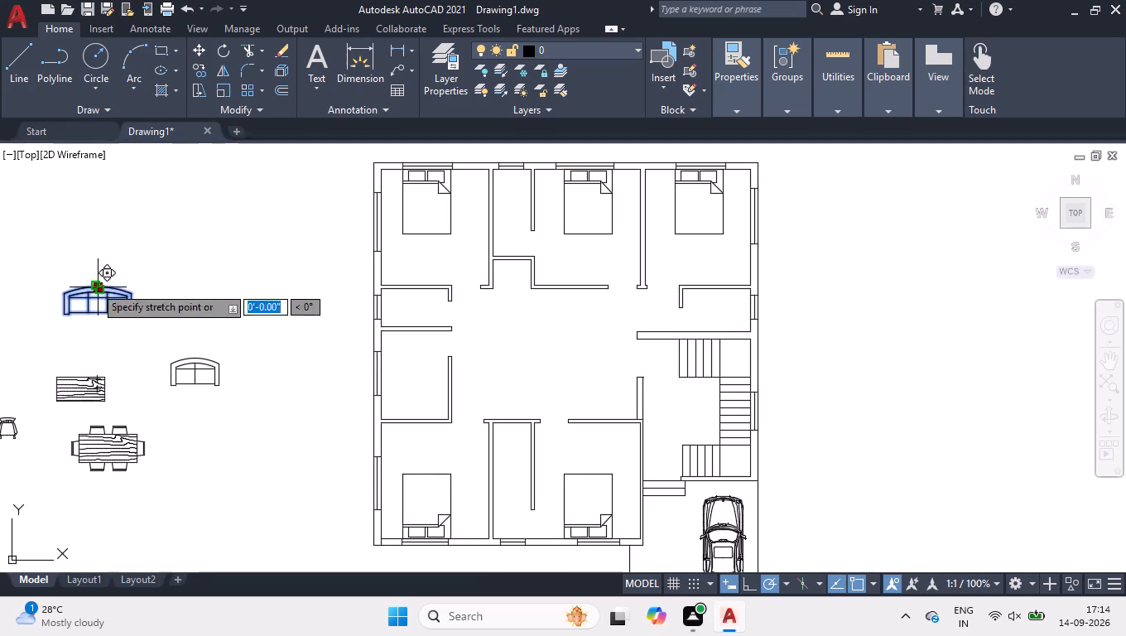
left_click(562, 293)
right_click(404, 349)
left_click(453, 467)
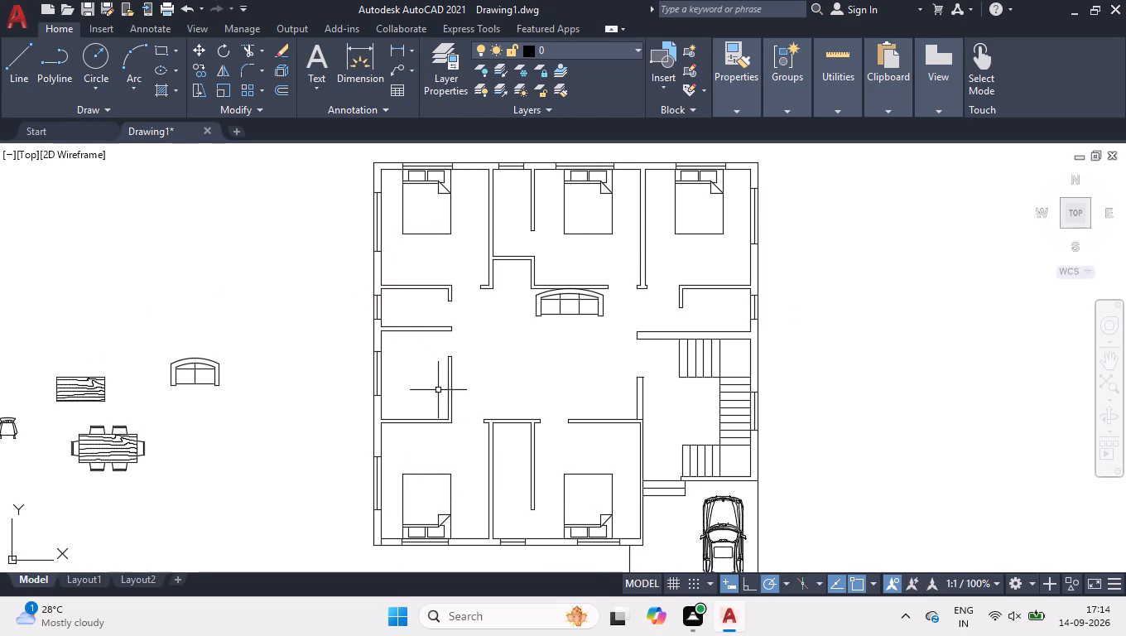
Rotate the six-chair dining set 270° about its centre so its long side runs north-south.
scroll(438, 390, "down", 1)
left_click(311, 437)
left_click(193, 473)
type("ro")
key("Return")
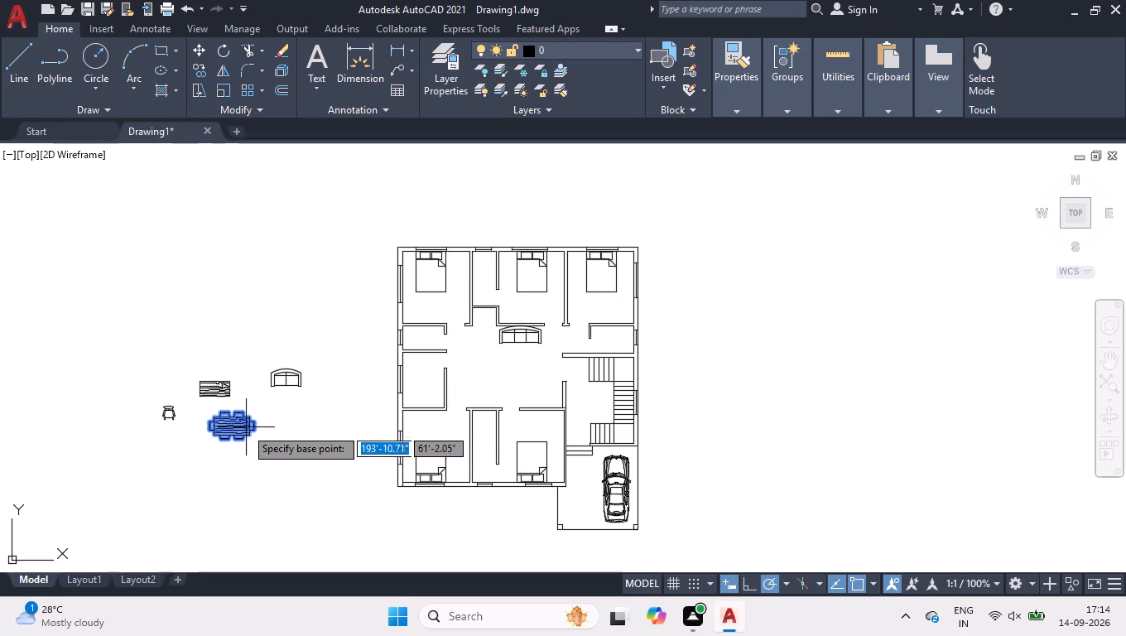
left_click(229, 425)
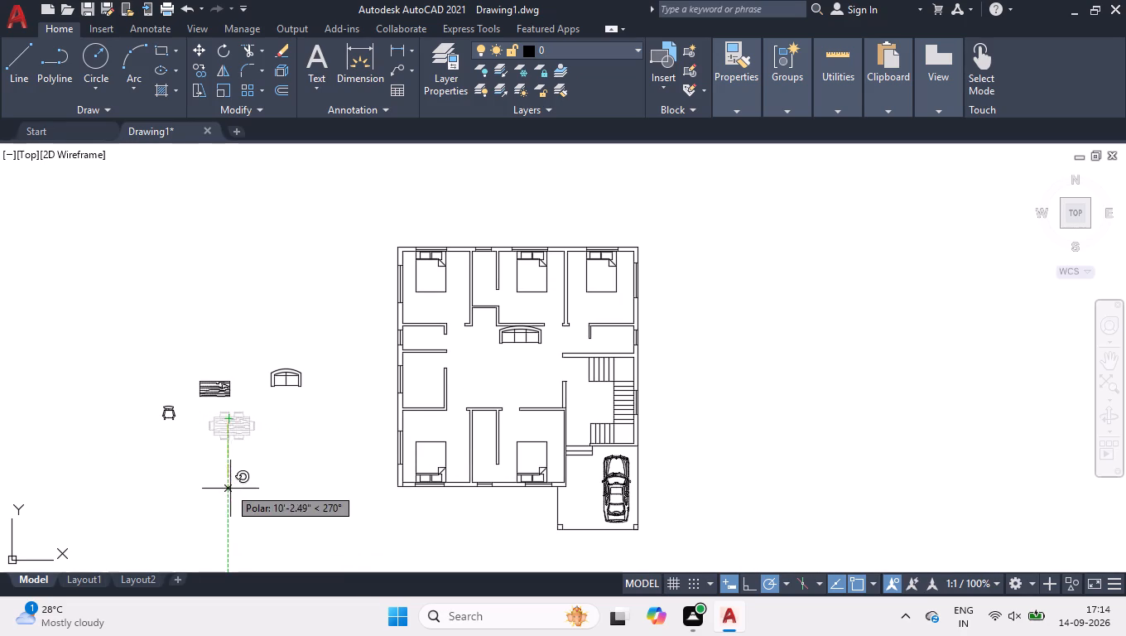
left_click(232, 489)
Move the rotated dining set into the west part of the central hall, just north of the south rooms' wall.
left_click(258, 434)
left_click(212, 456)
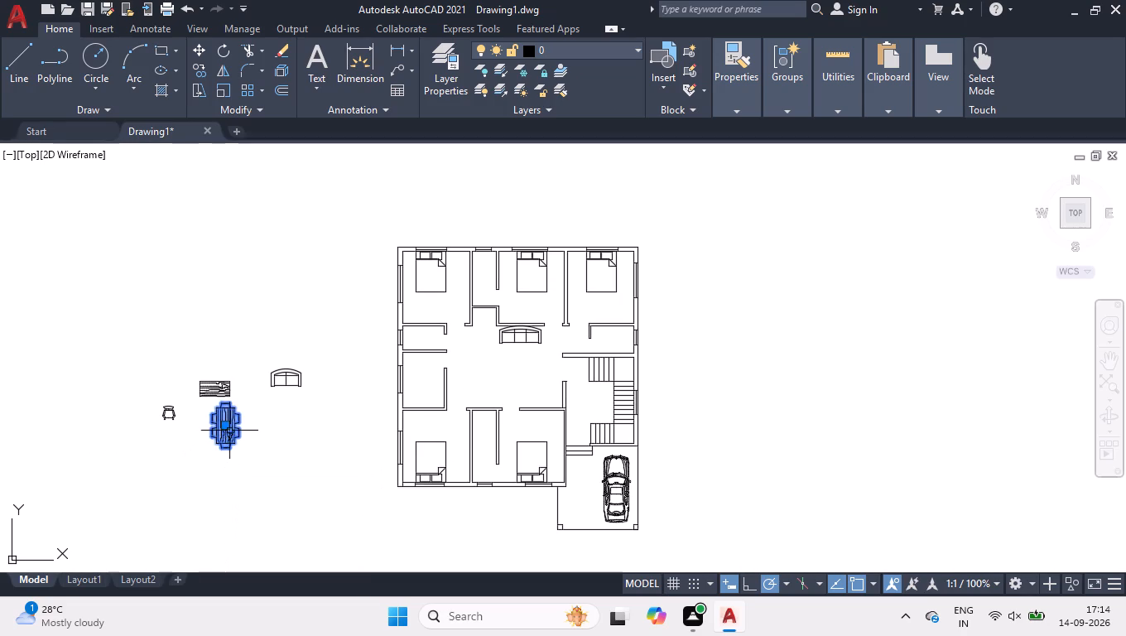
left_click(227, 423)
scroll(483, 388, "up", 3)
left_click(454, 364)
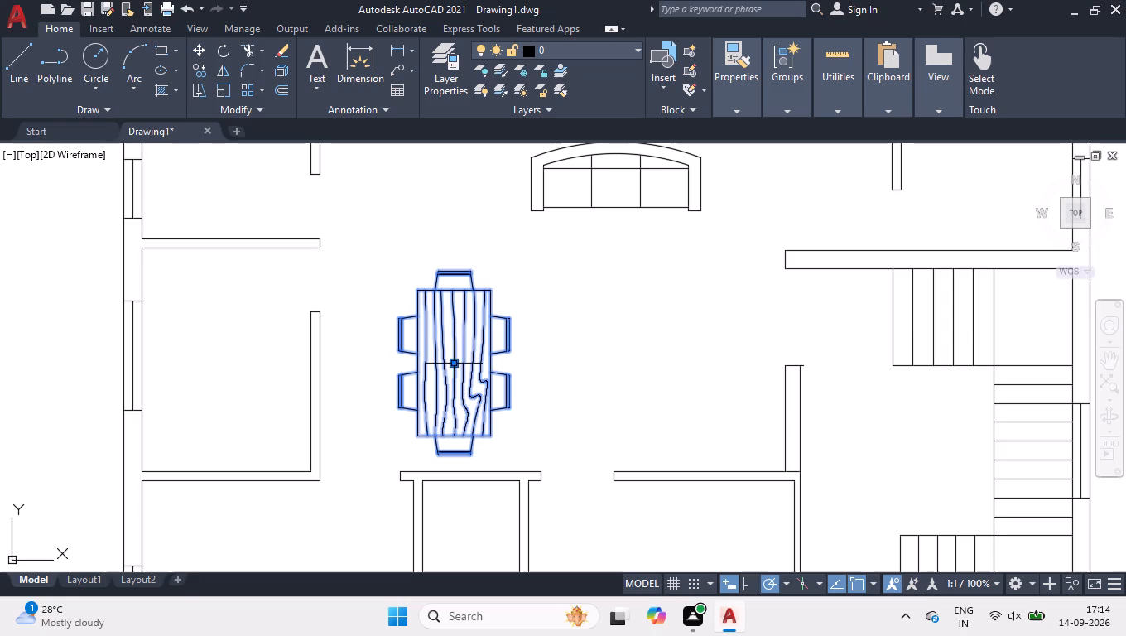
scroll(469, 363, "down", 3)
right_click(309, 381)
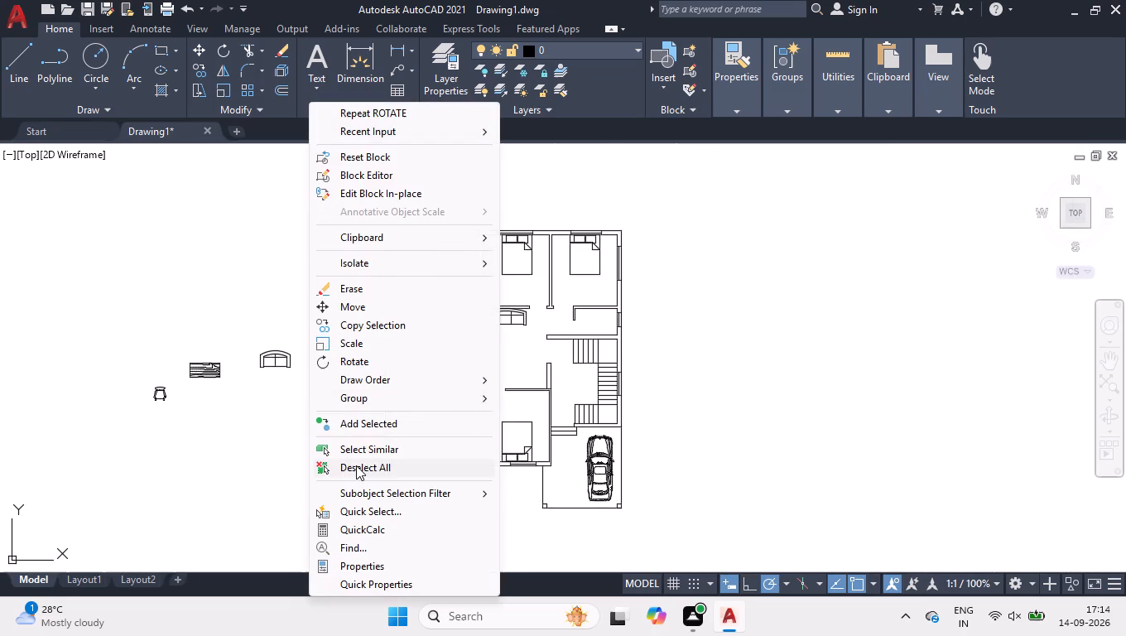
left_click(356, 465)
Rotate the two-seat sofa 270° about its back's midpoint so its back faces east.
left_click_drag(302, 343, 303, 353)
left_click(268, 442)
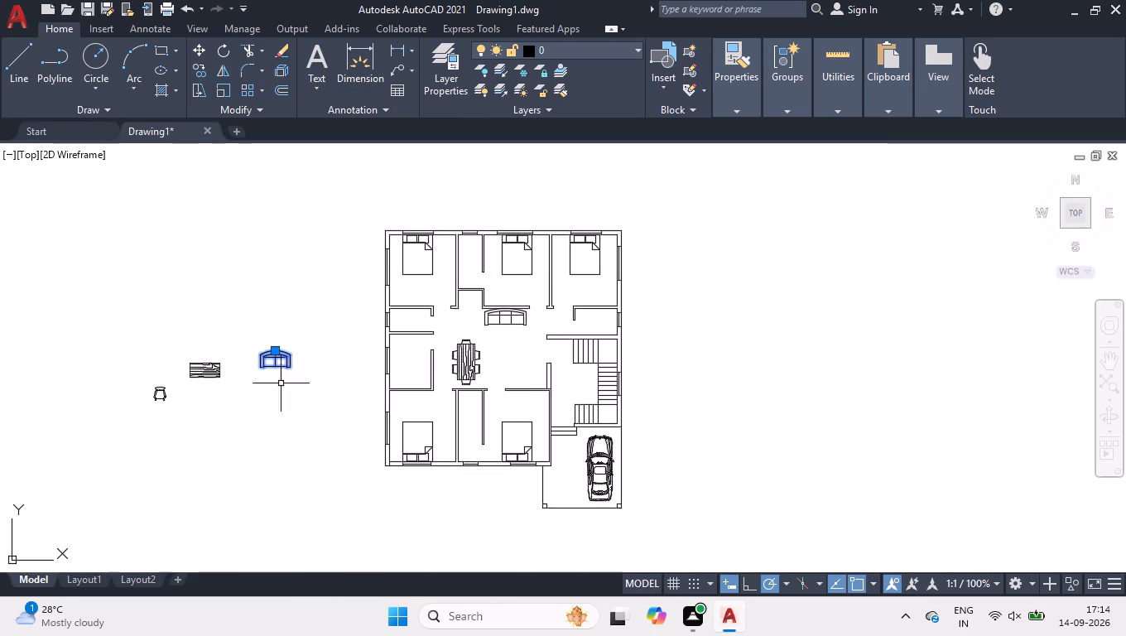
type("ro")
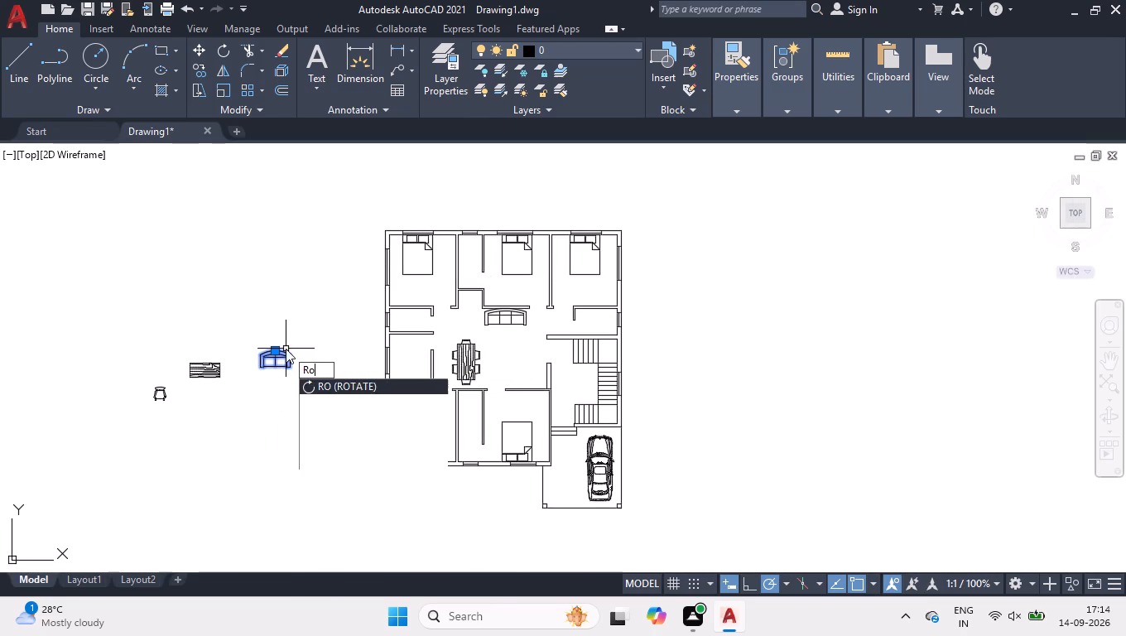
key("Return")
left_click(277, 347)
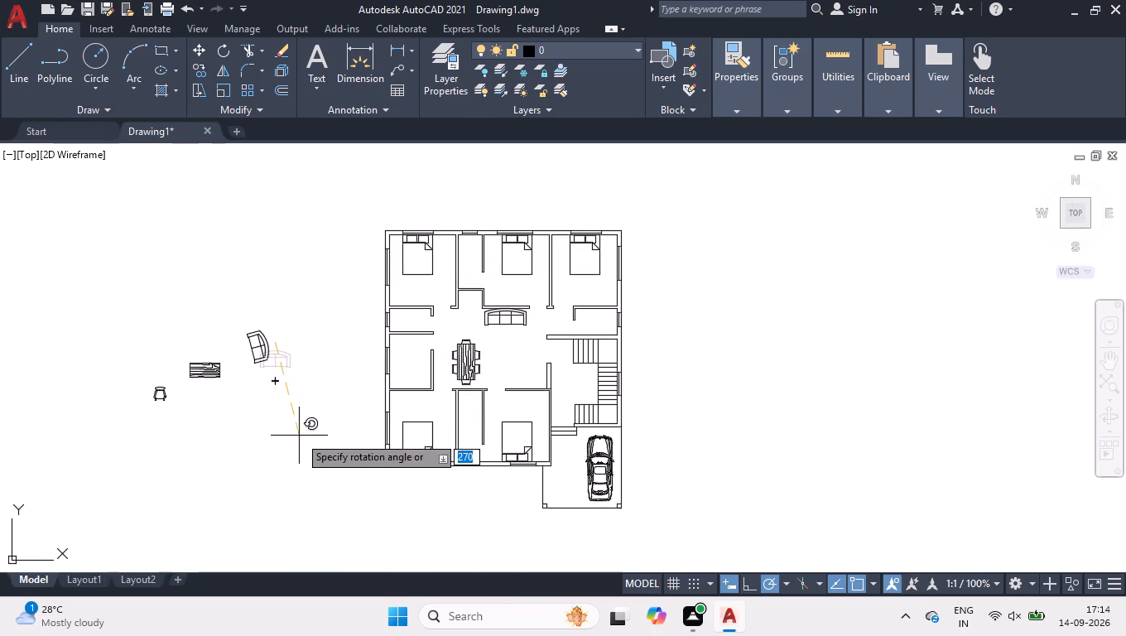
left_click(273, 471)
Move the two-seat sofa to the east side of the central hall, southeast of the three-seat sofa.
left_click(233, 297)
left_click(274, 402)
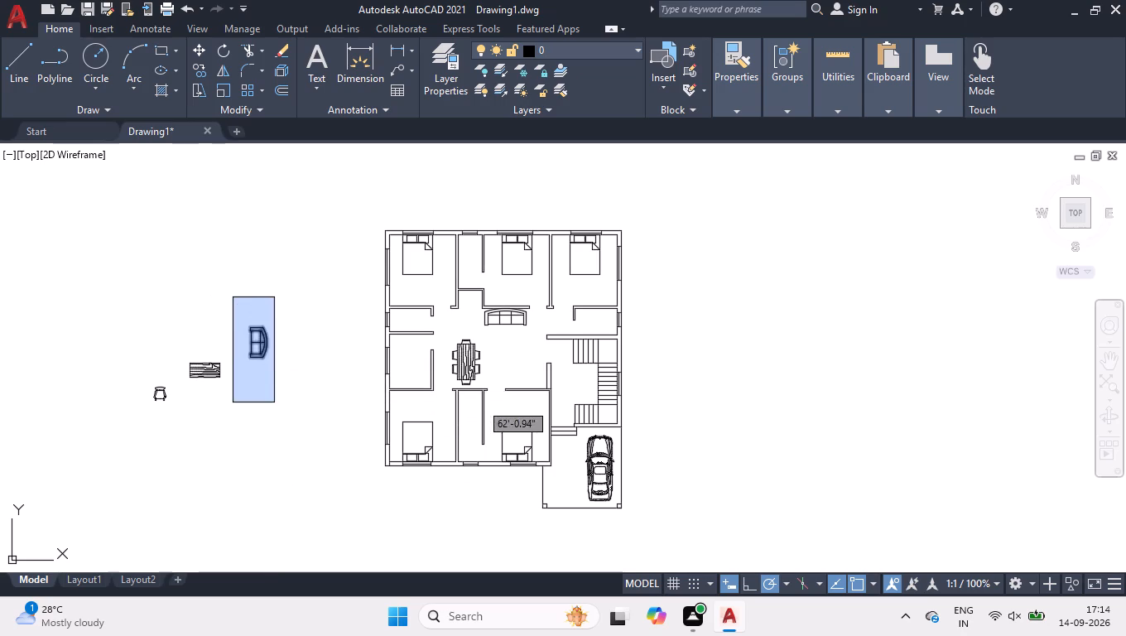
left_click(268, 342)
scroll(527, 349, "up", 2)
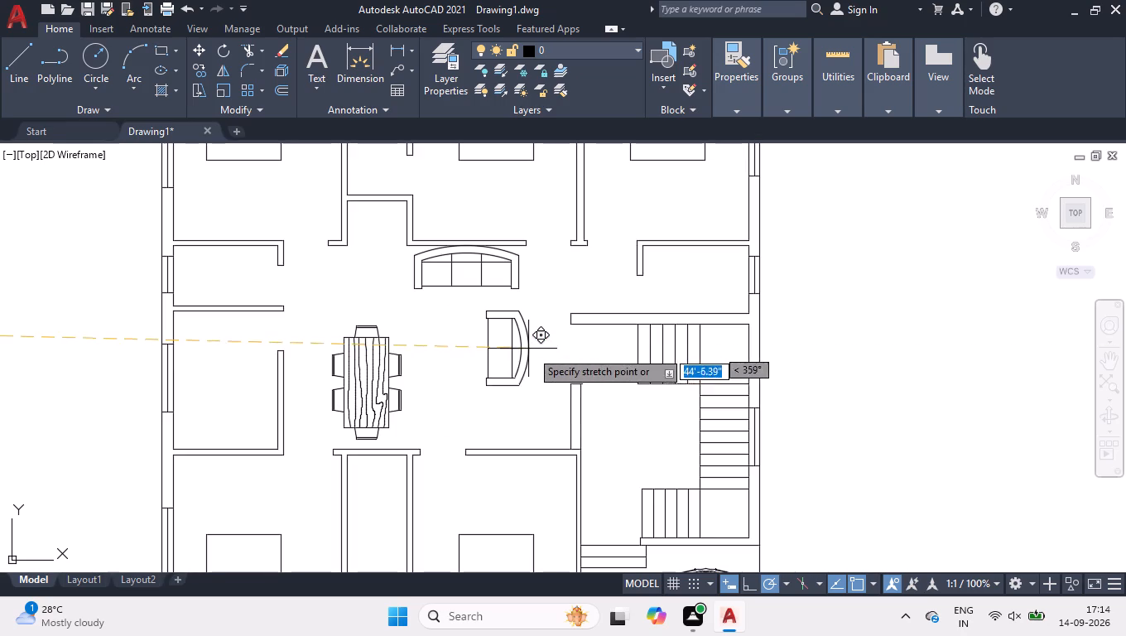
left_click(542, 368)
right_click(428, 345)
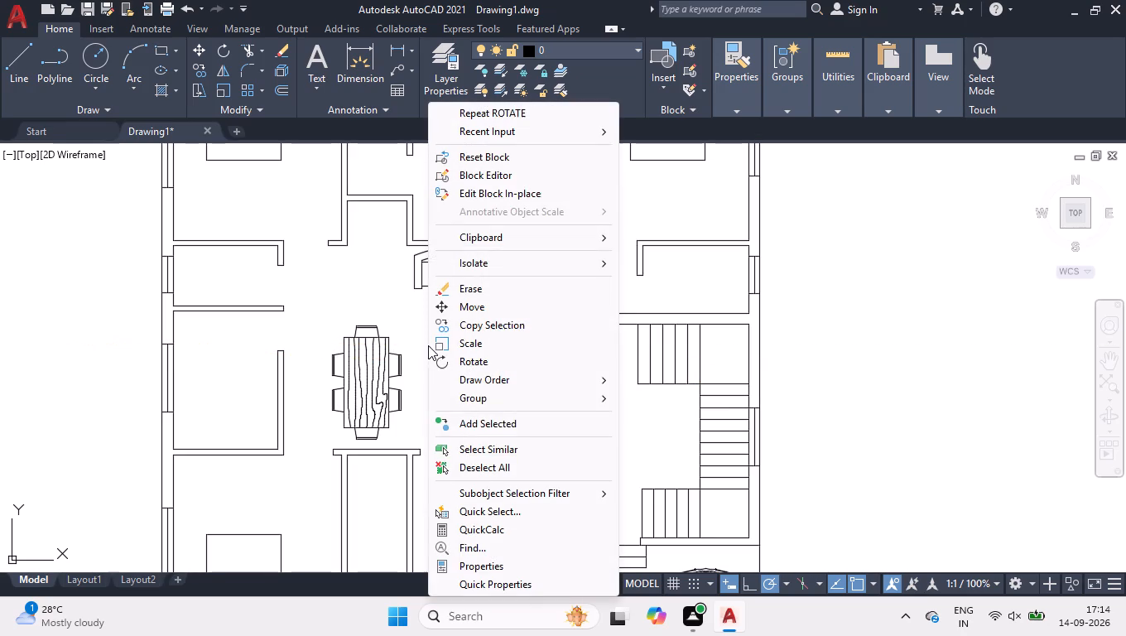
left_click(477, 468)
Rotate the wood-grain table outside the plan 270° about its bottom edge's midpoint so it stands north-south.
scroll(355, 369, "down", 2)
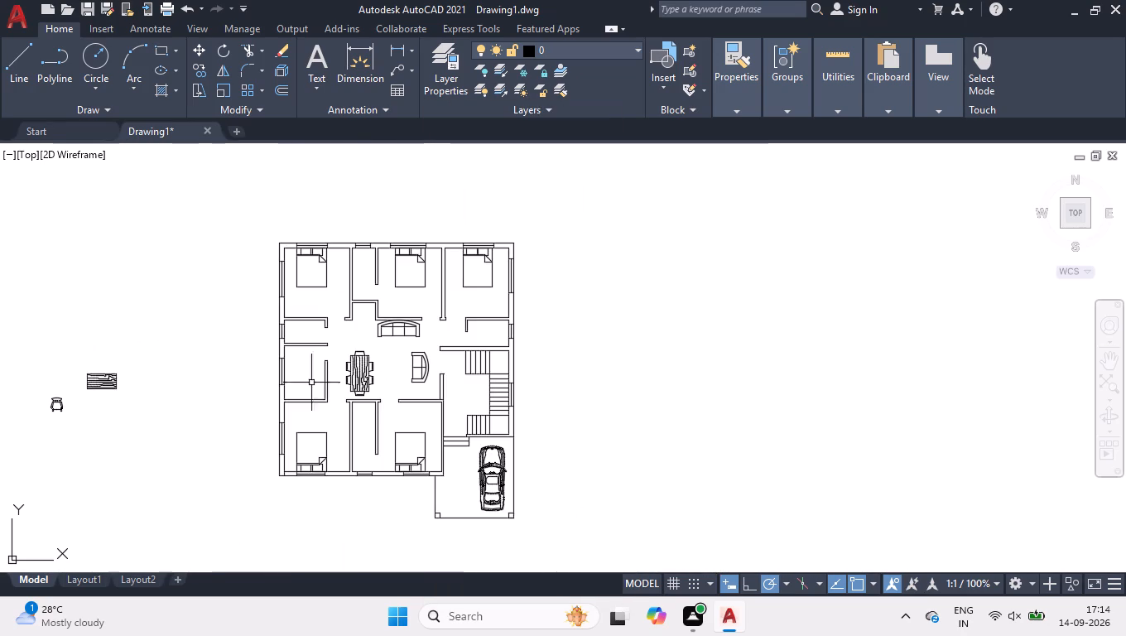
left_click(176, 333)
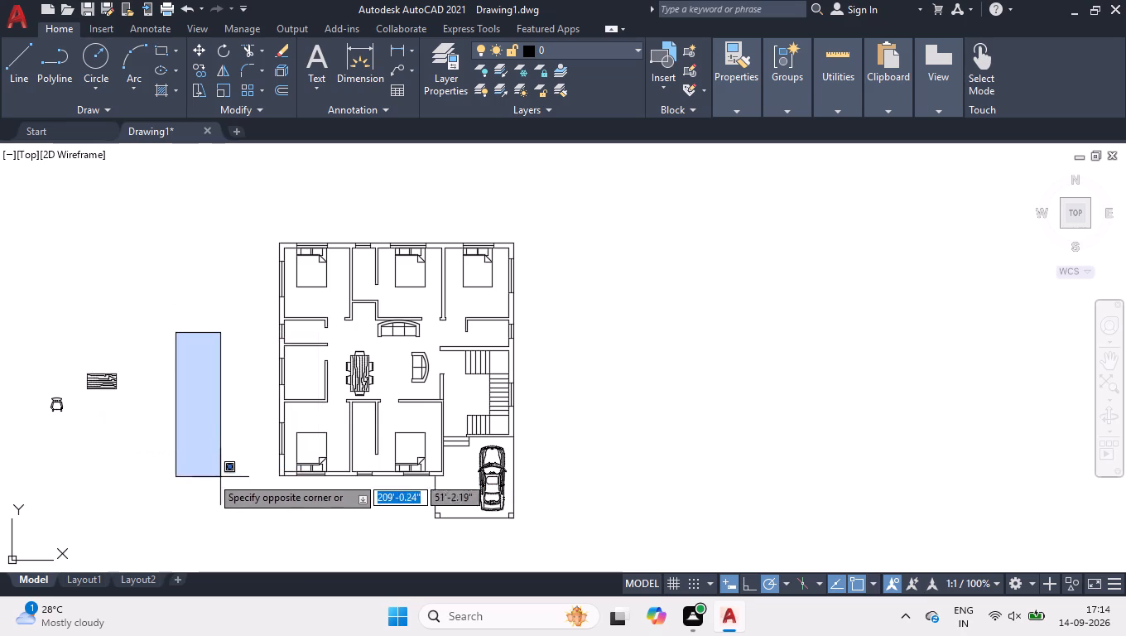
left_click(79, 487)
type("ro")
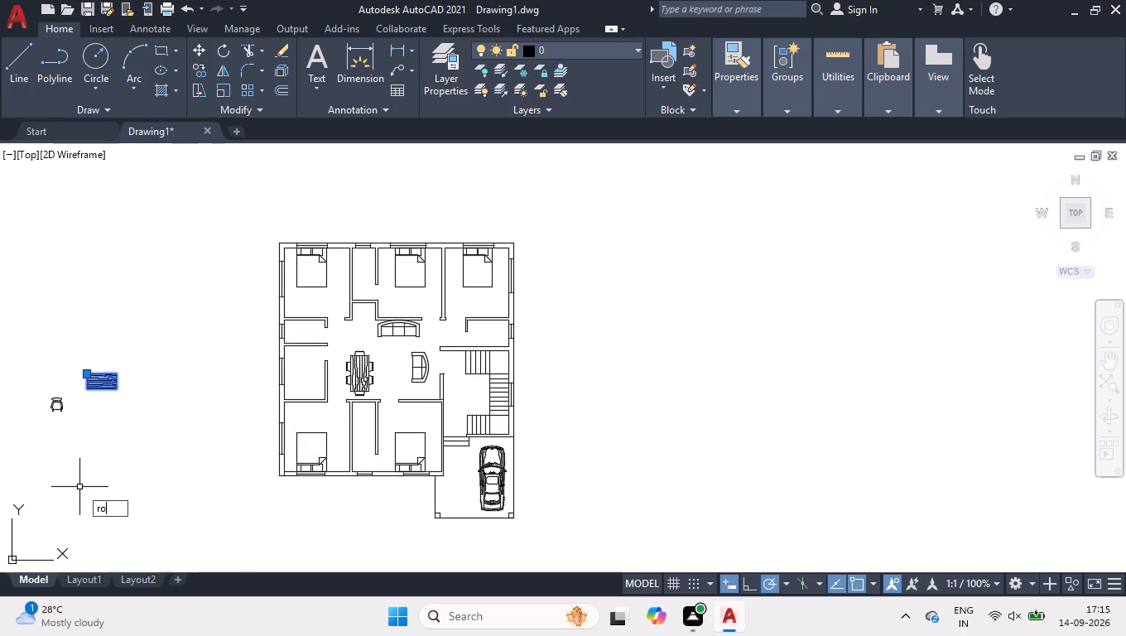
key("Return")
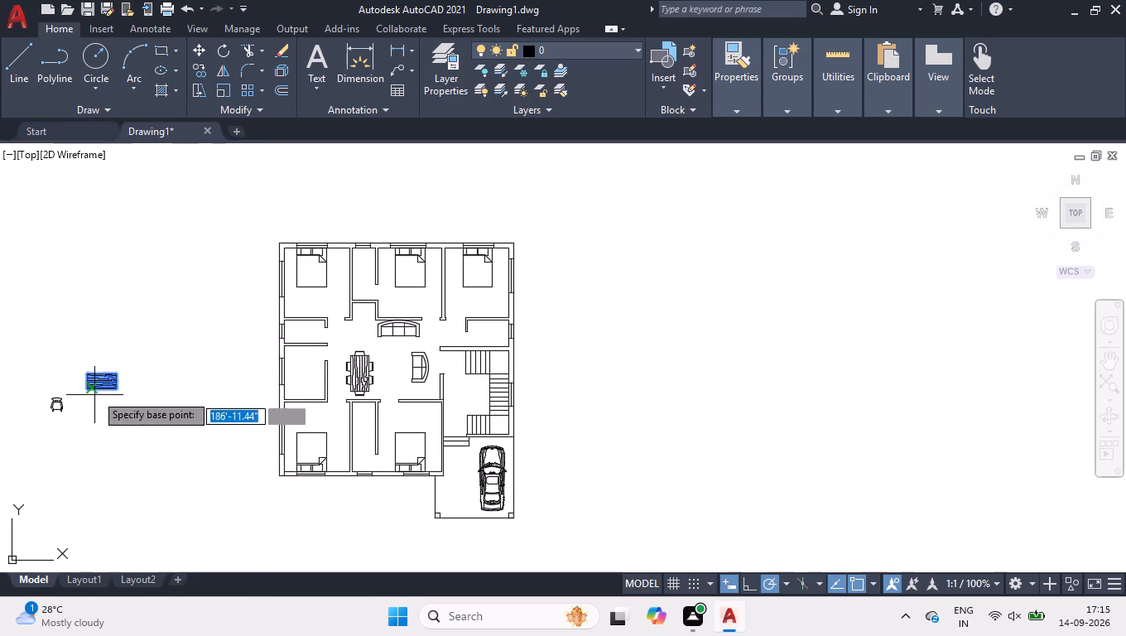
left_click(106, 389)
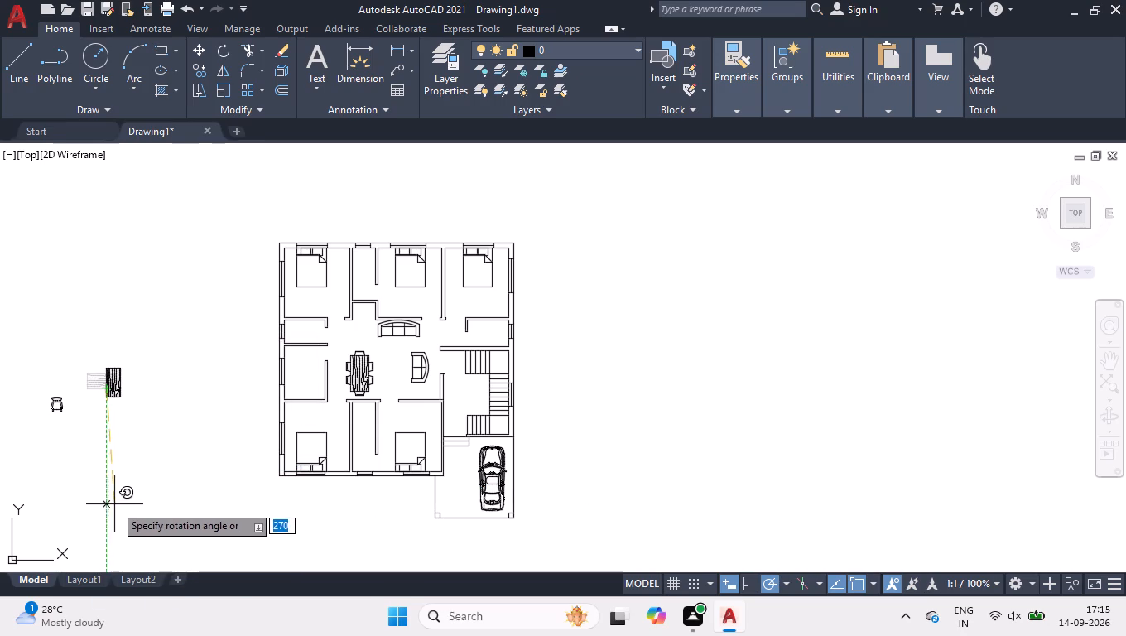
left_click(108, 507)
Move the wood-grain table into the hall, between the dining set and two-seat sofa and below the three-seat sofa.
left_click(90, 349)
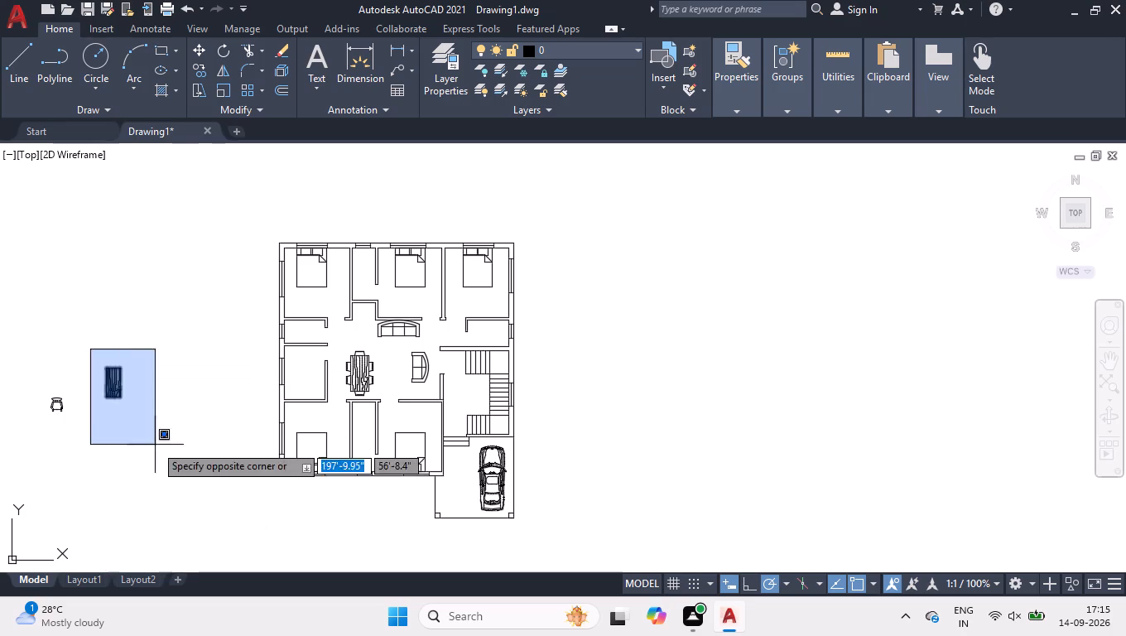
left_click(155, 445)
left_click(119, 368)
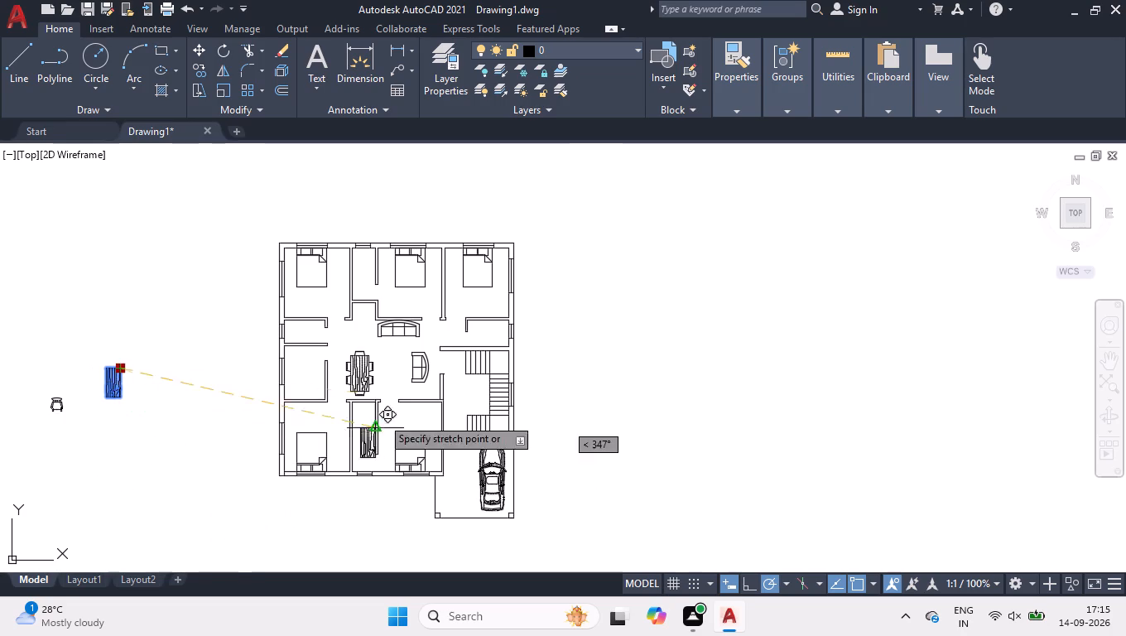
scroll(425, 326, "up", 2)
scroll(341, 400, "up", 1)
left_click(367, 368)
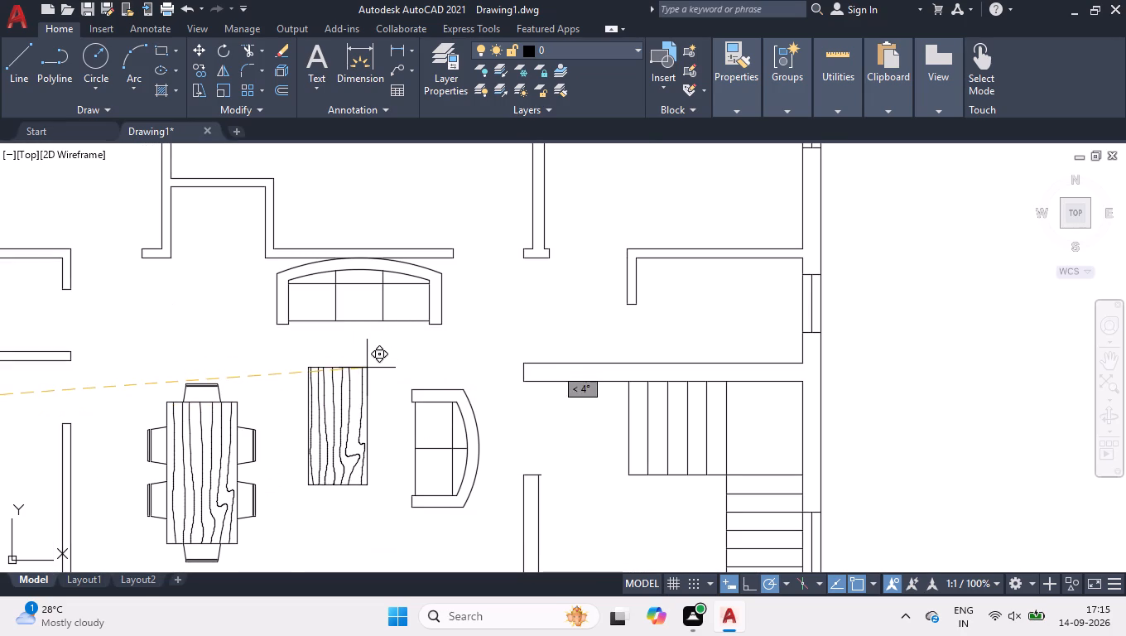
right_click(327, 343)
left_click(358, 468)
Erase the leftover chair west of the house plan and recentre the top view on the plan.
scroll(354, 426, "down", 3)
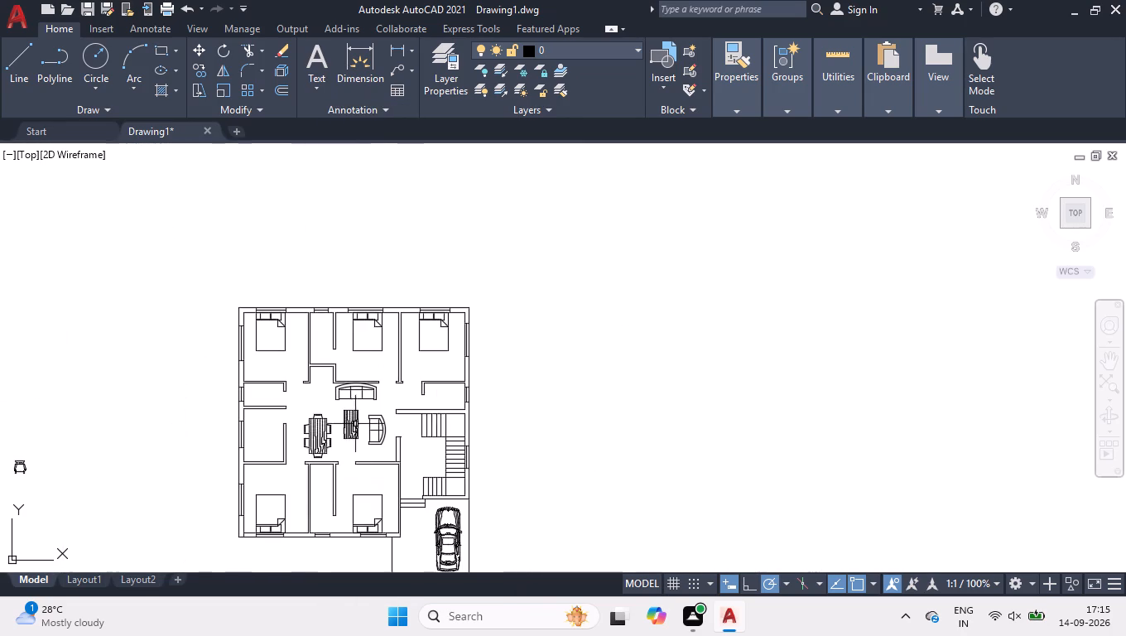
left_click(1069, 217)
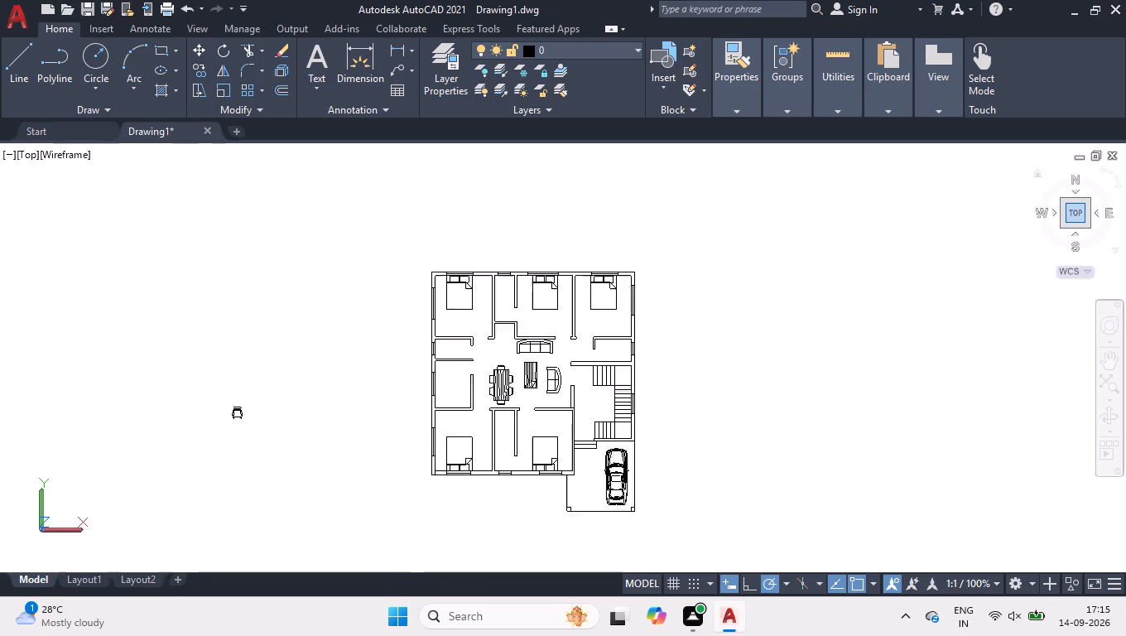
left_click(487, 291)
left_click(181, 475)
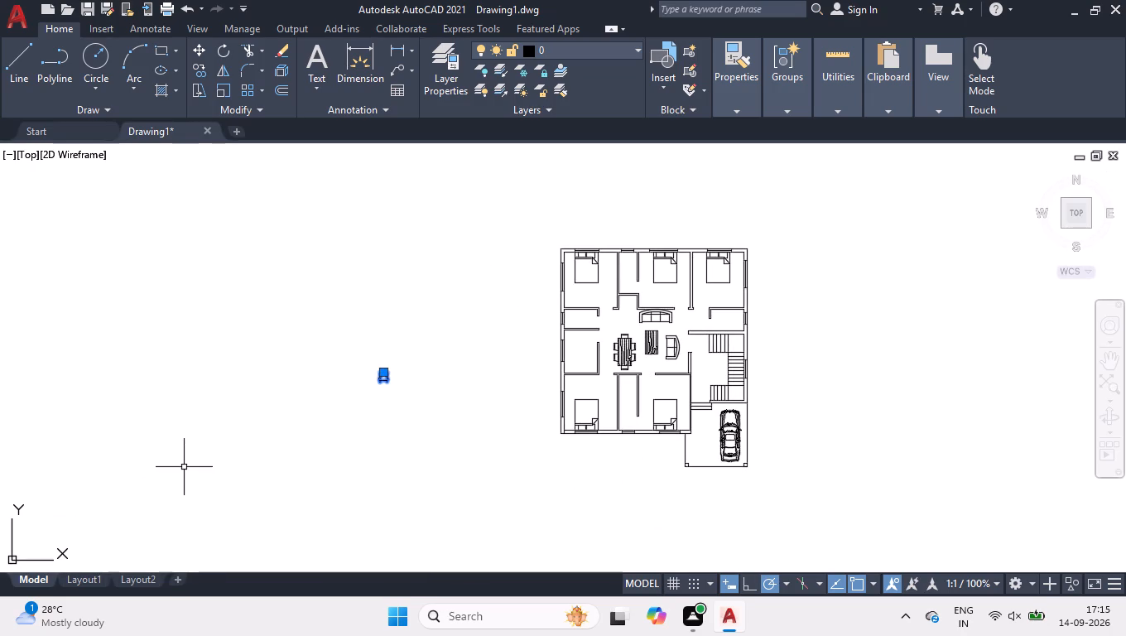
key("Delete")
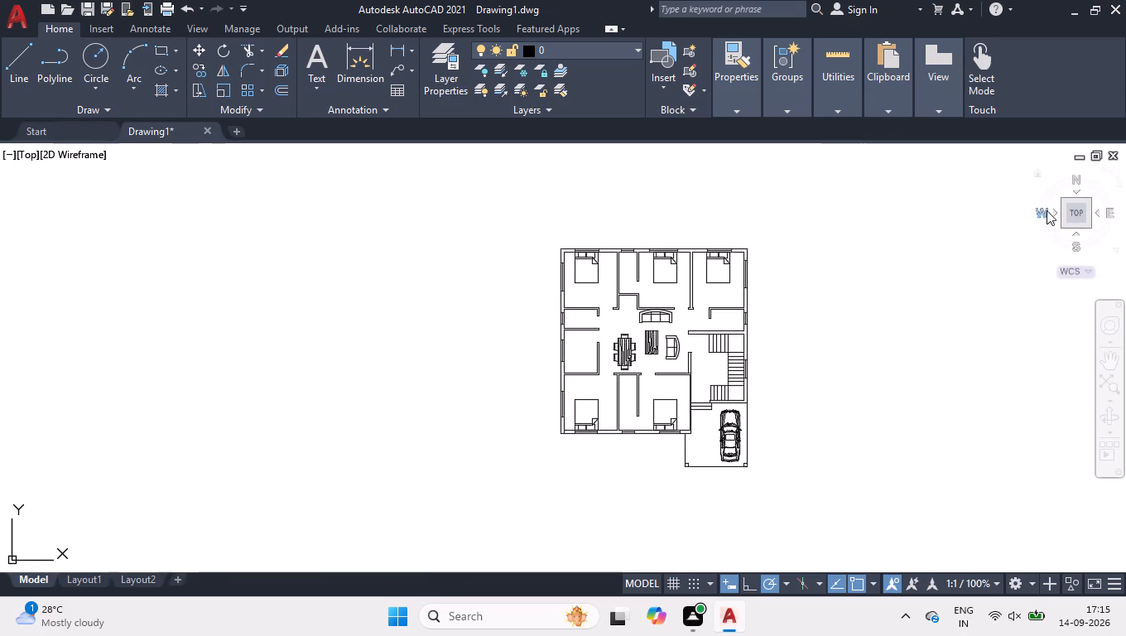
left_click(1074, 214)
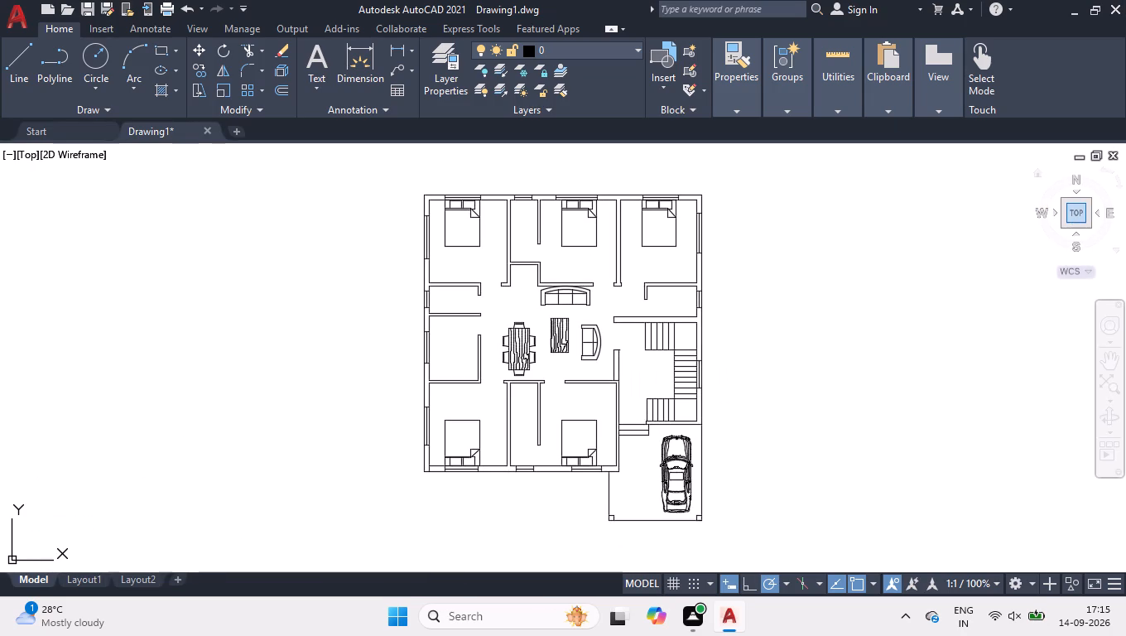
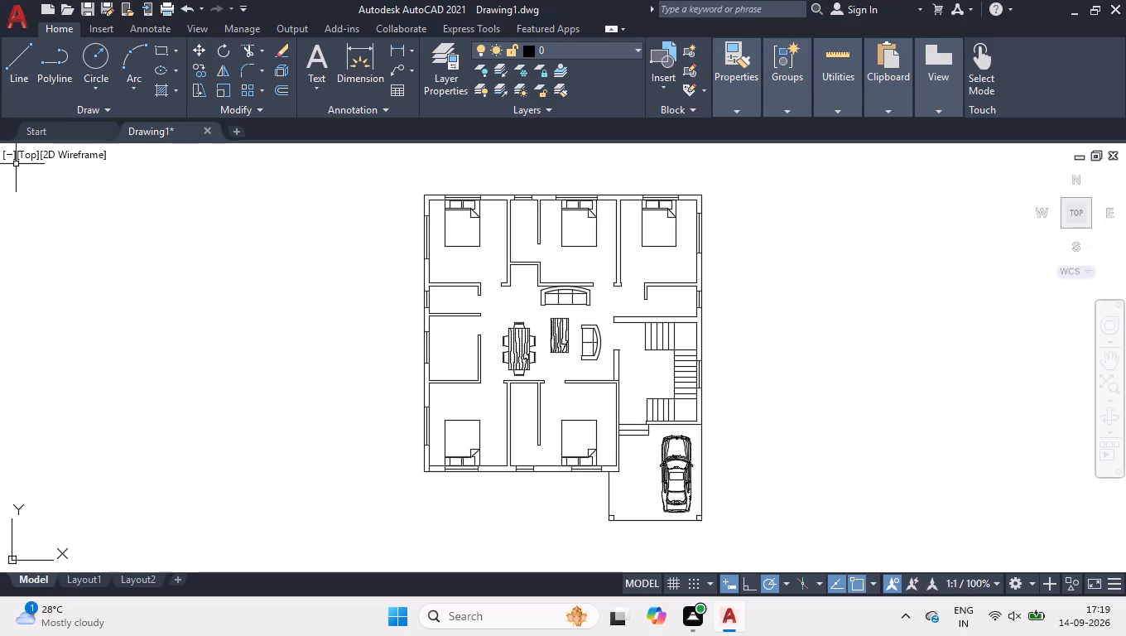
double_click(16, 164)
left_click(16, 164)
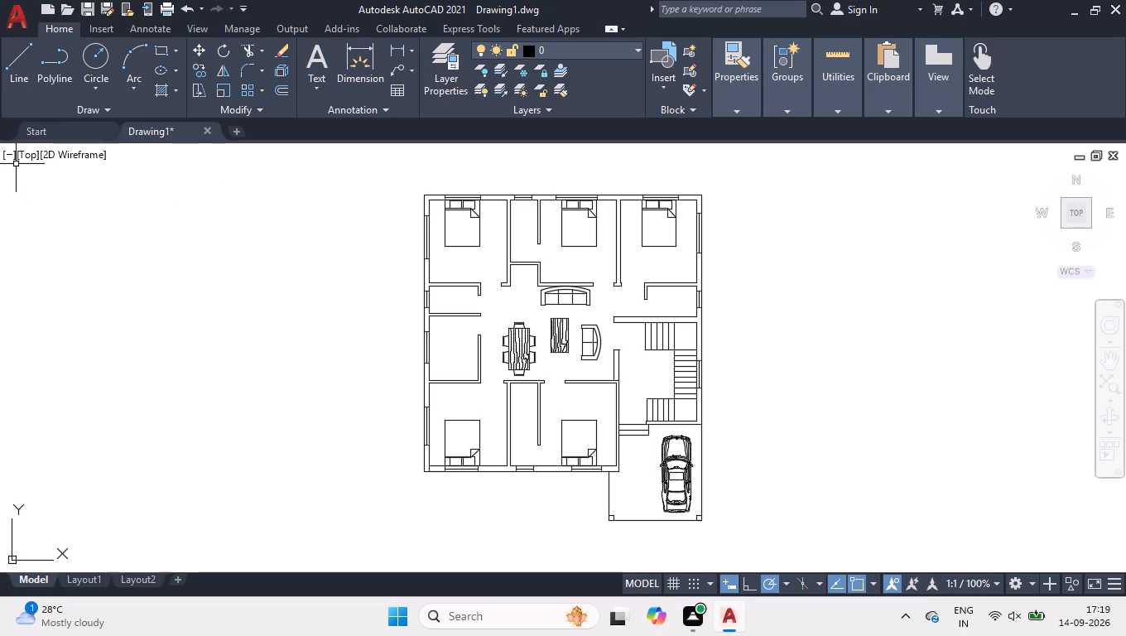
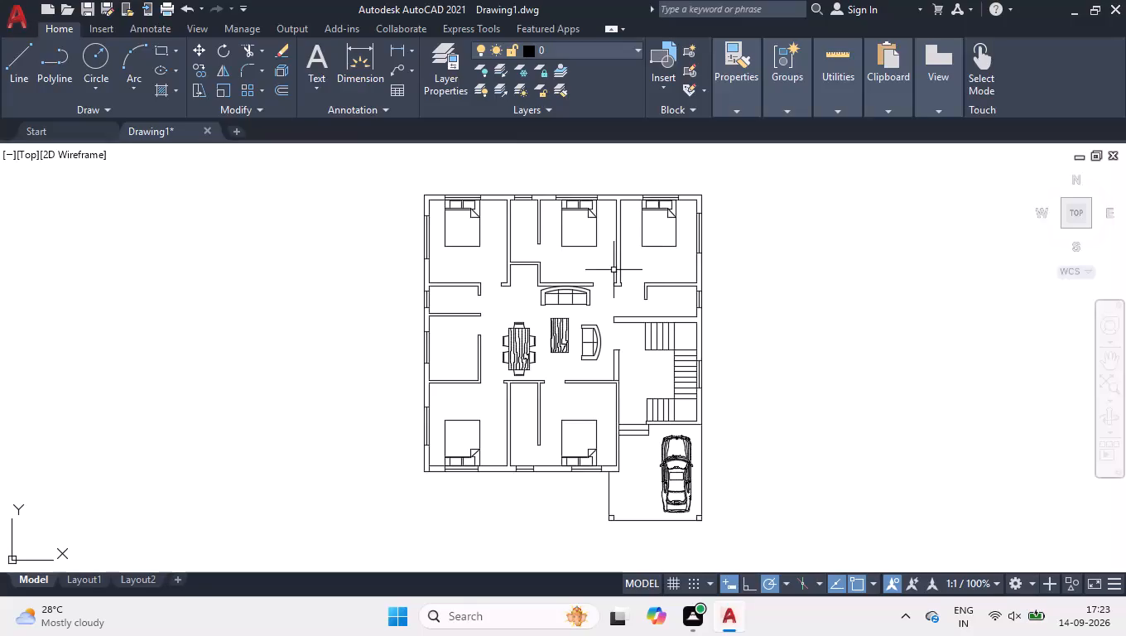
Begin a multiline text box in the plan's upper-left bedroom, with its first corner in the open floor below the bed.
left_click(320, 58)
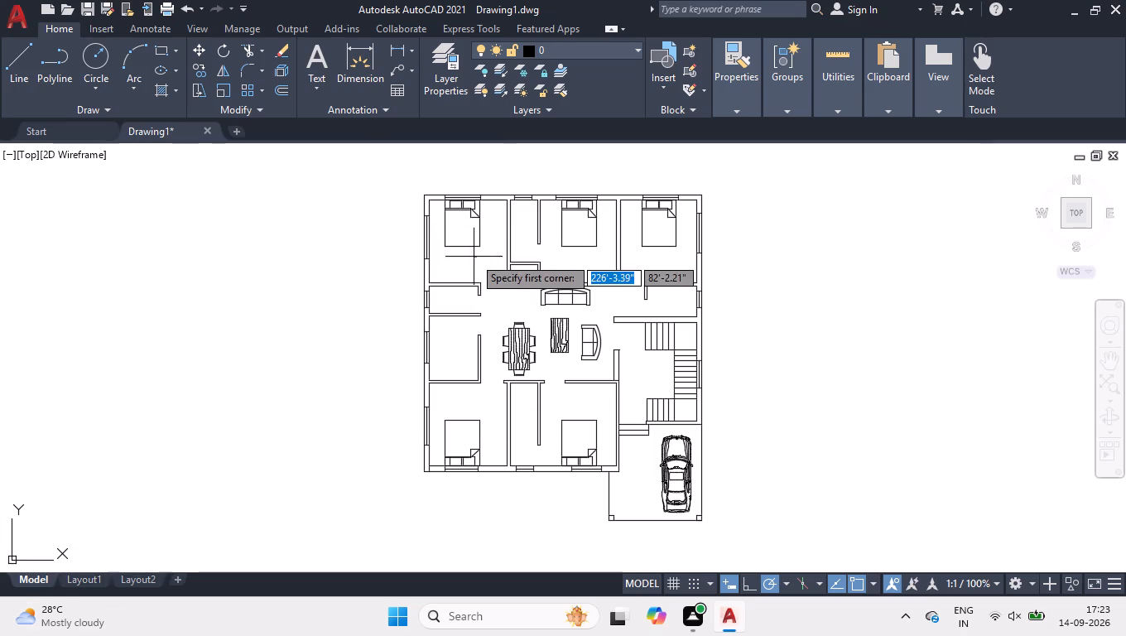
scroll(467, 243, "up", 4)
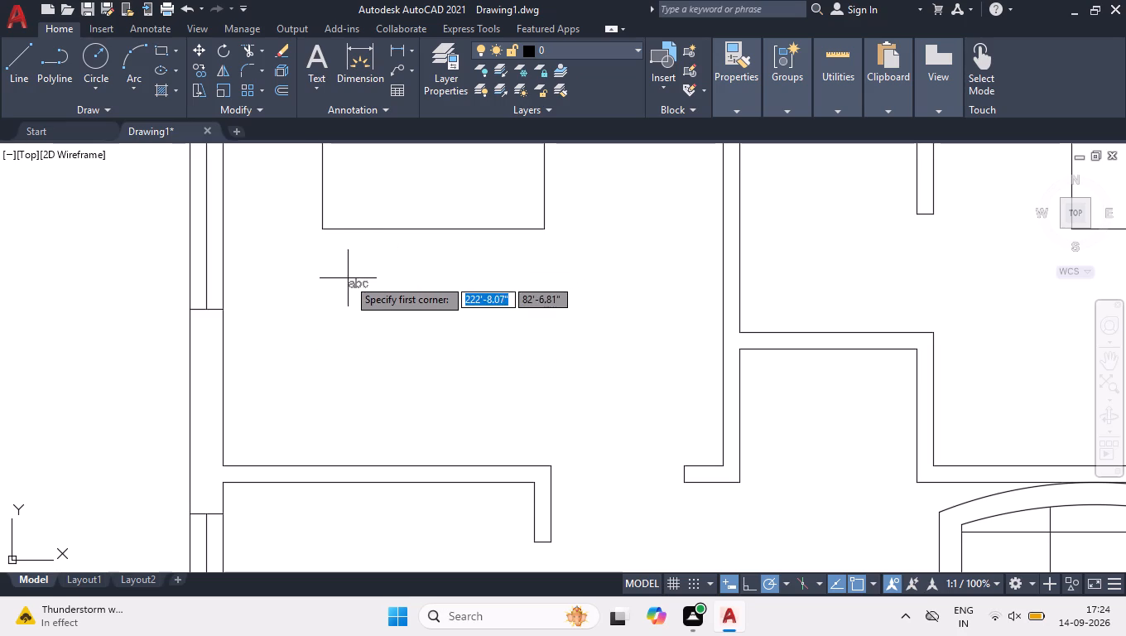
left_click(287, 273)
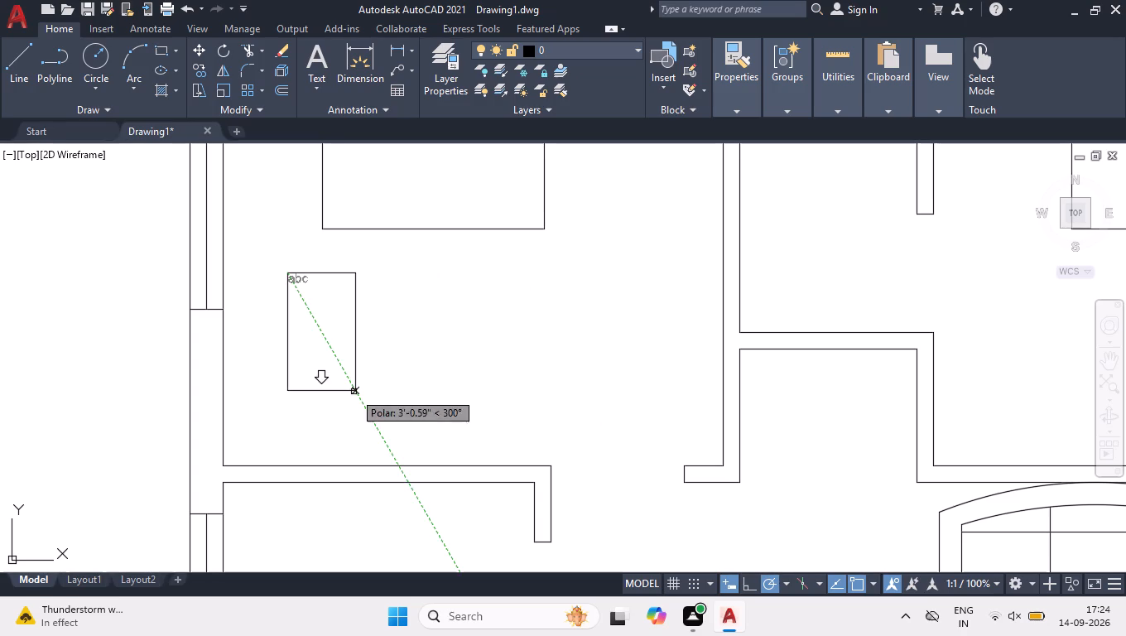
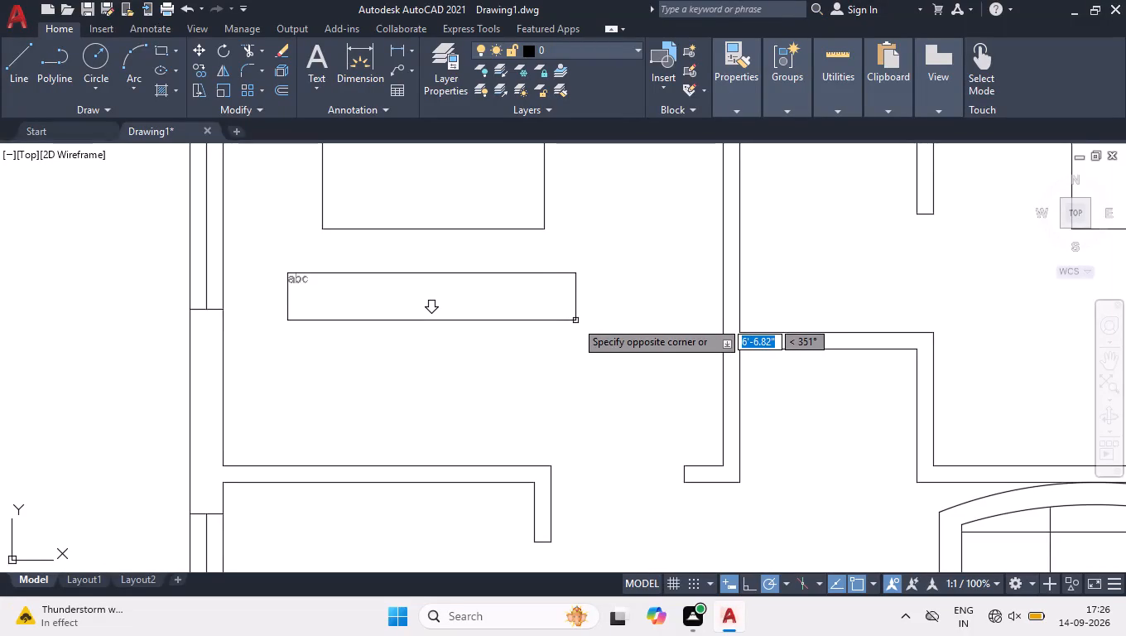
Add a centred multiline text label reading BEDROOM, with 5" text height, below the bed in the upper-left bedroom.
left_click(532, 317)
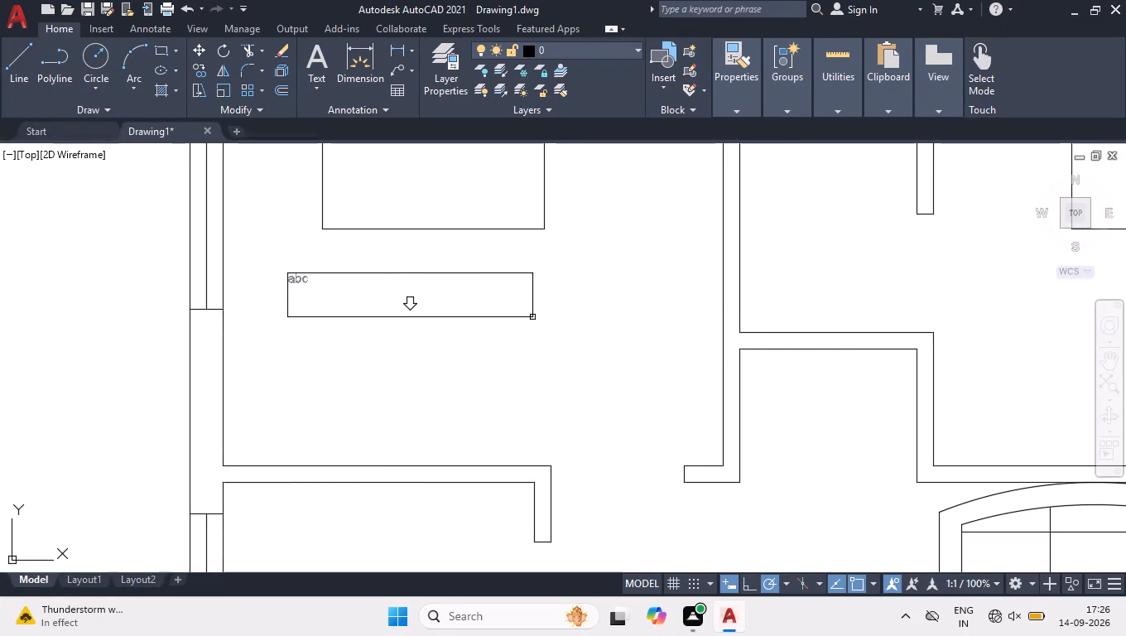
left_click(532, 317)
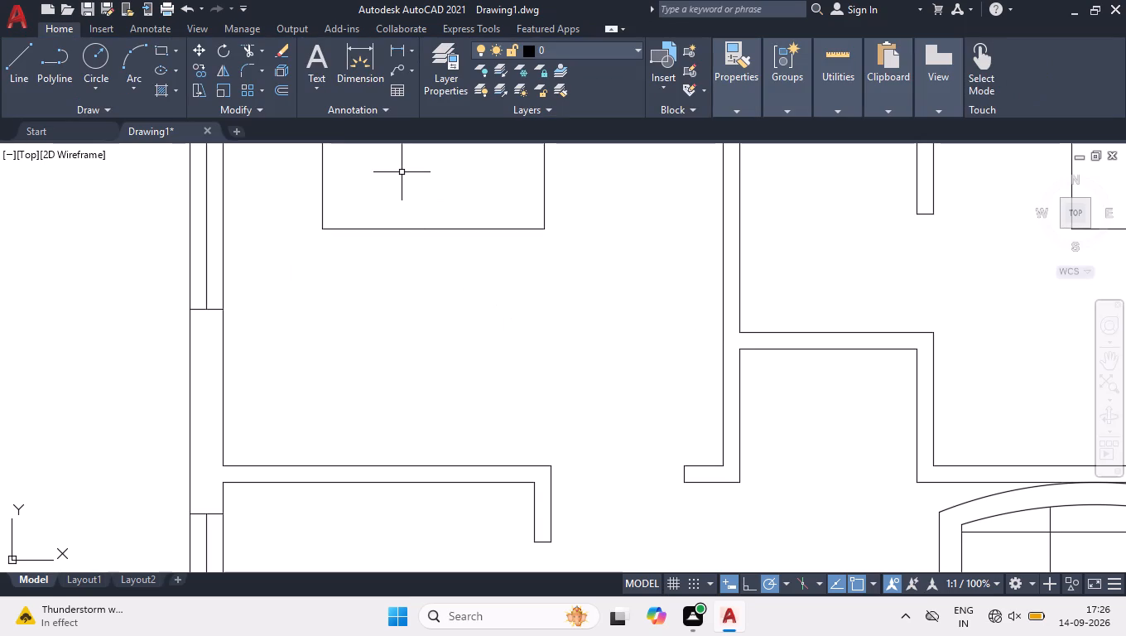
left_click(320, 59)
left_click_drag(325, 296, 349, 304)
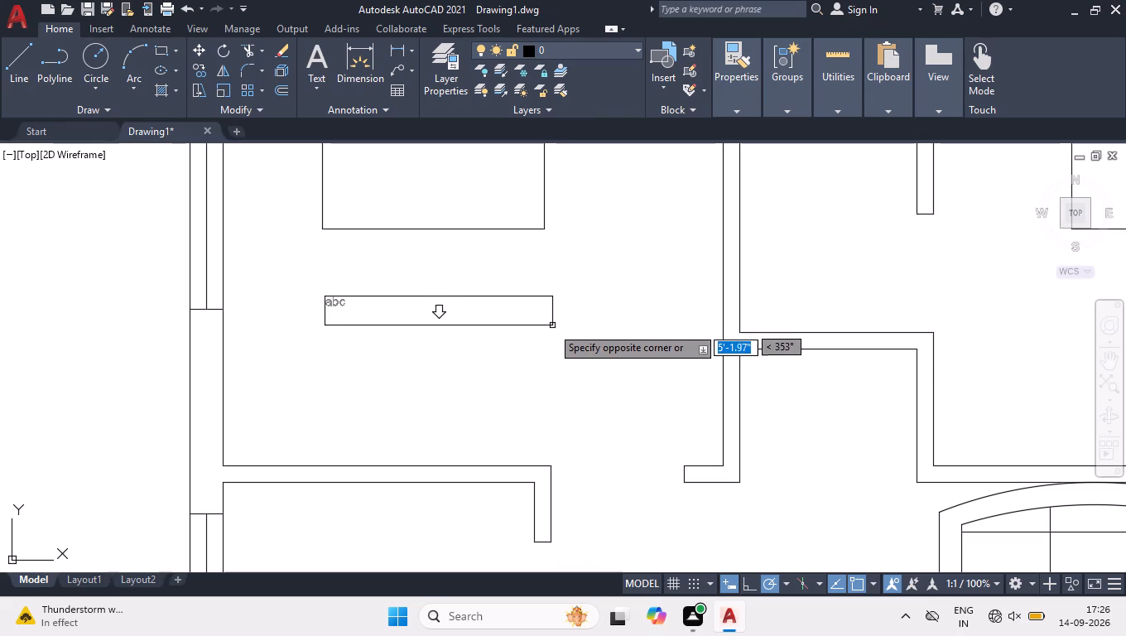
left_click(551, 329)
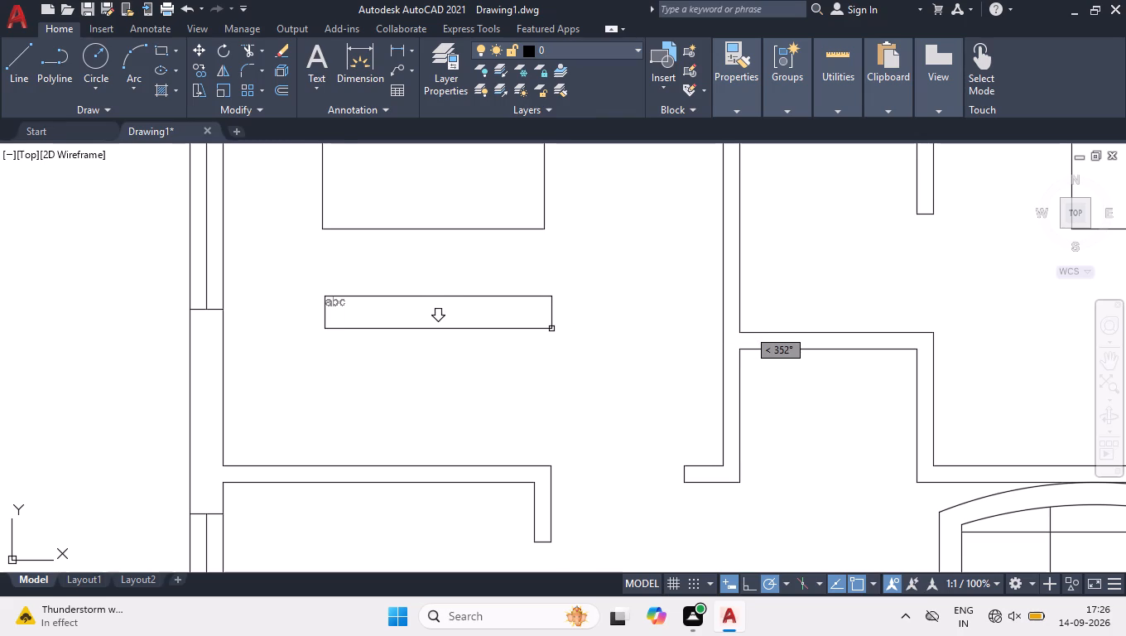
left_click(541, 95)
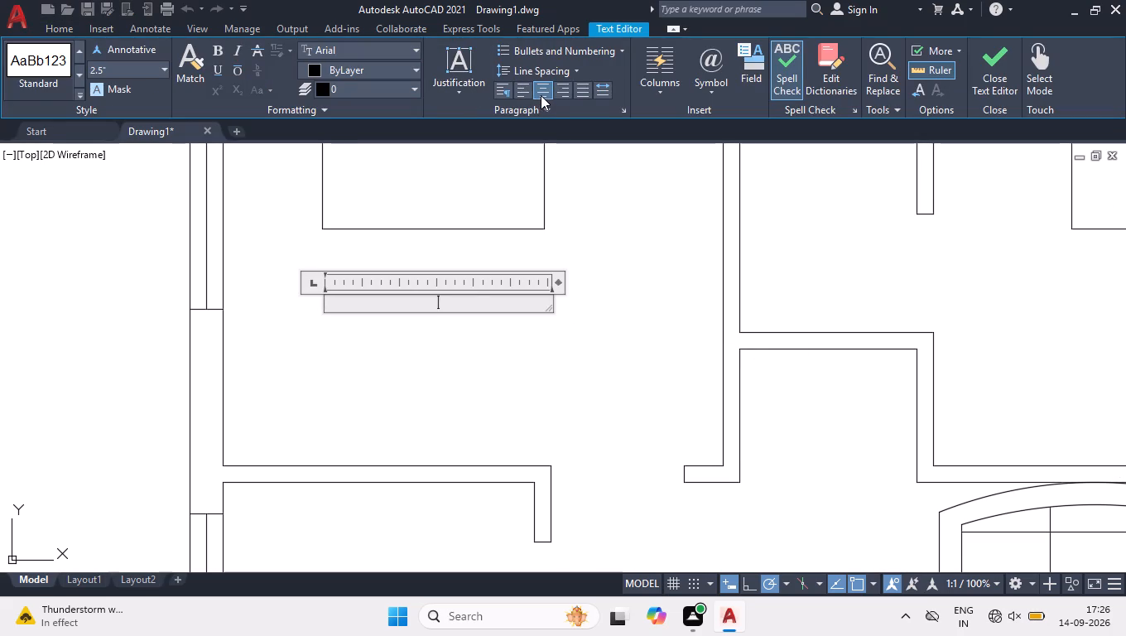
left_click(450, 300)
left_click(118, 68)
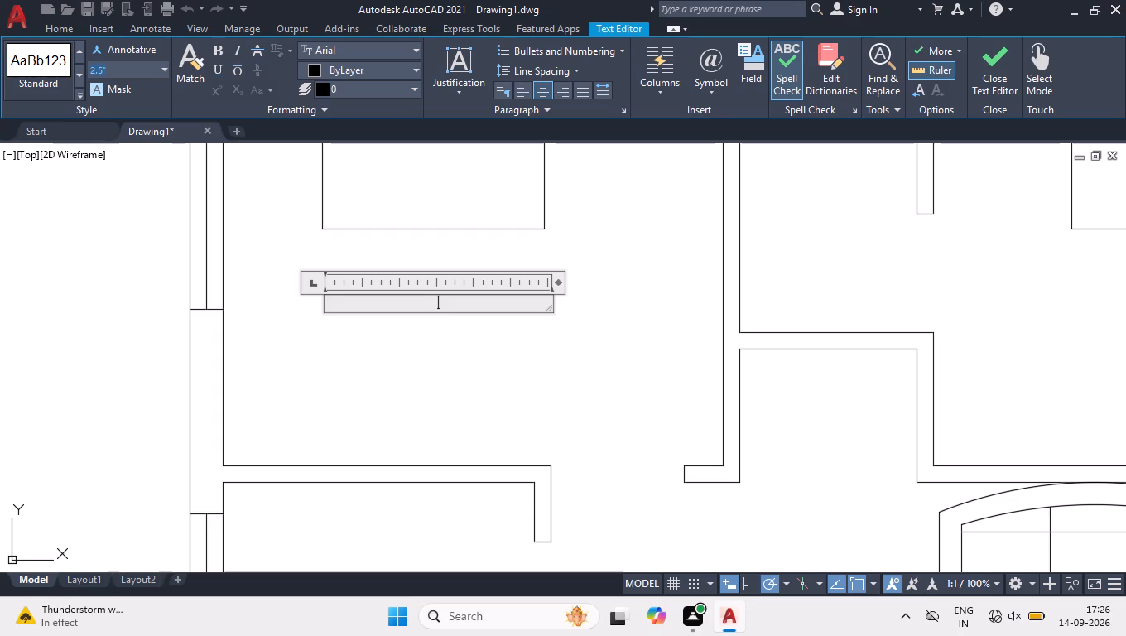
key("5")
key("Return")
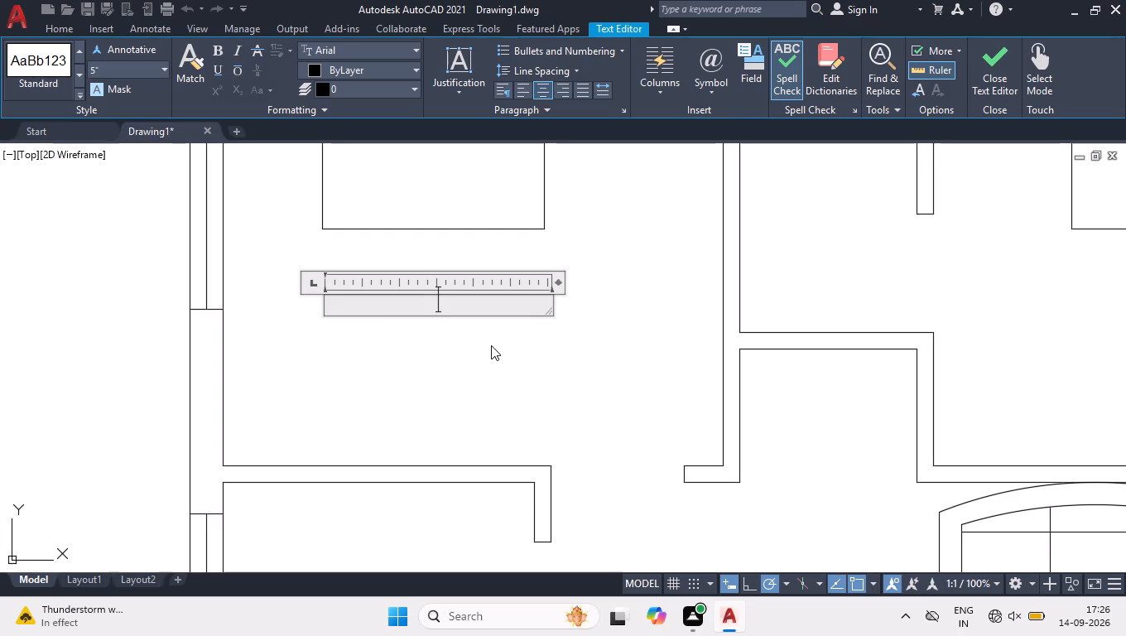
type("BEDROOM")
key("Return")
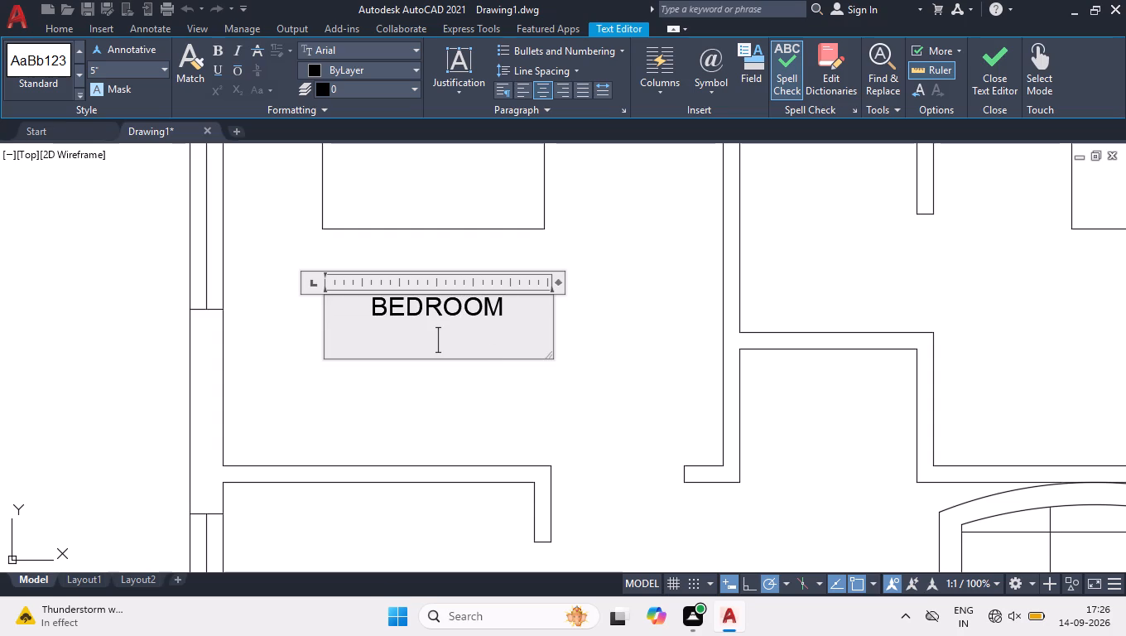
left_click(469, 411)
Copy the BEDROOM label into the upper-middle and upper-right bedrooms and the small room below the upper-right bedroom.
left_click(499, 263)
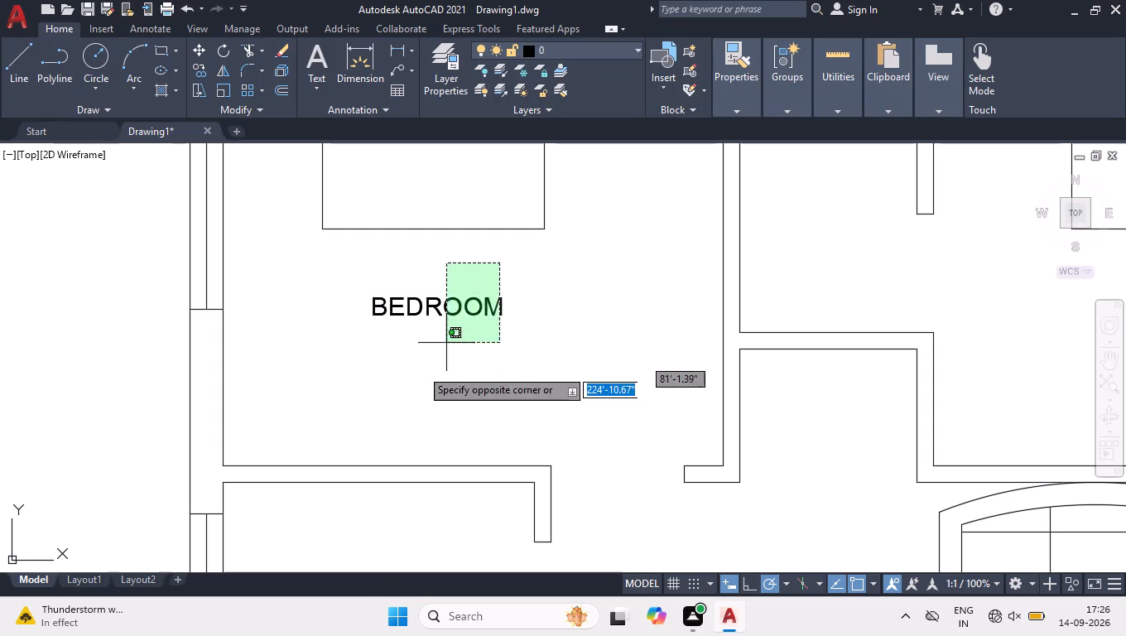
left_click(421, 369)
type("CO")
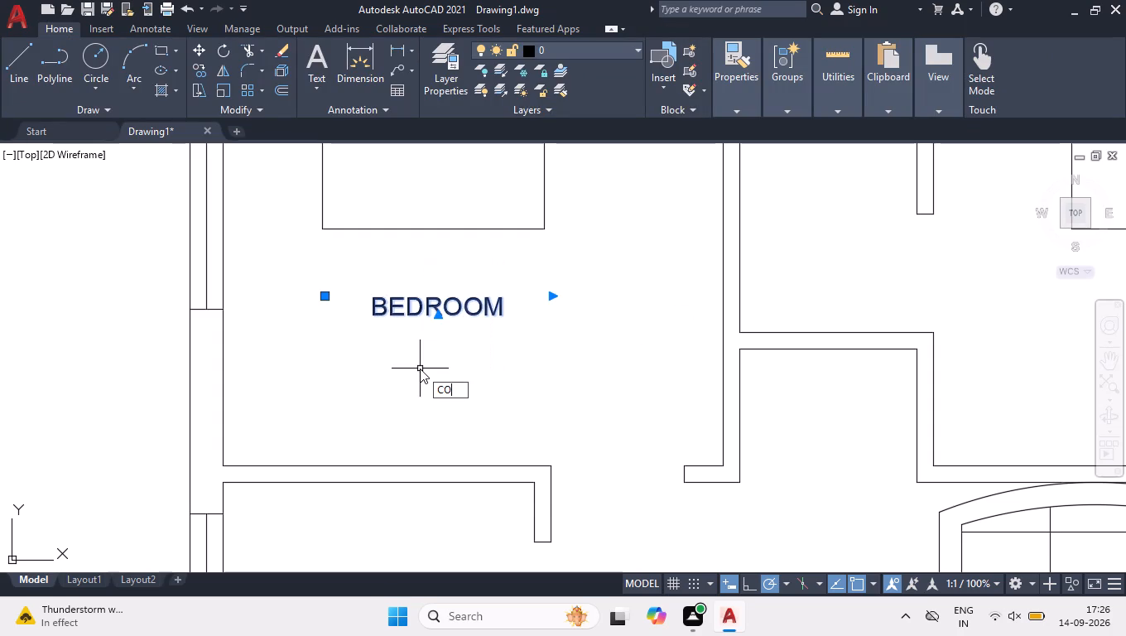
key("Return")
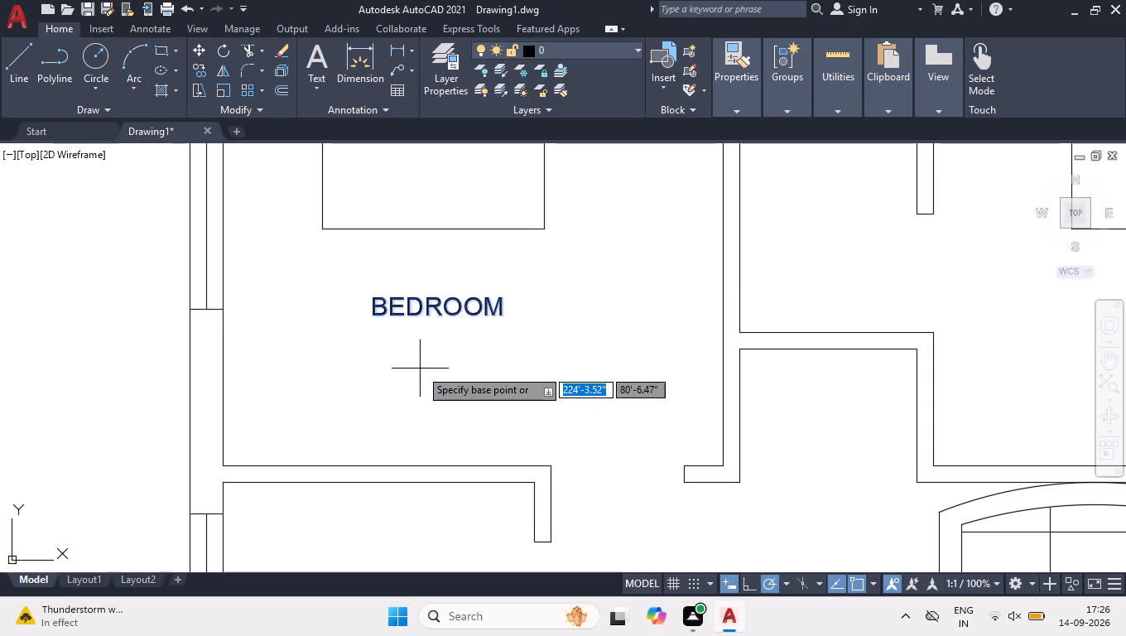
left_click(421, 304)
scroll(421, 304, "down", 2)
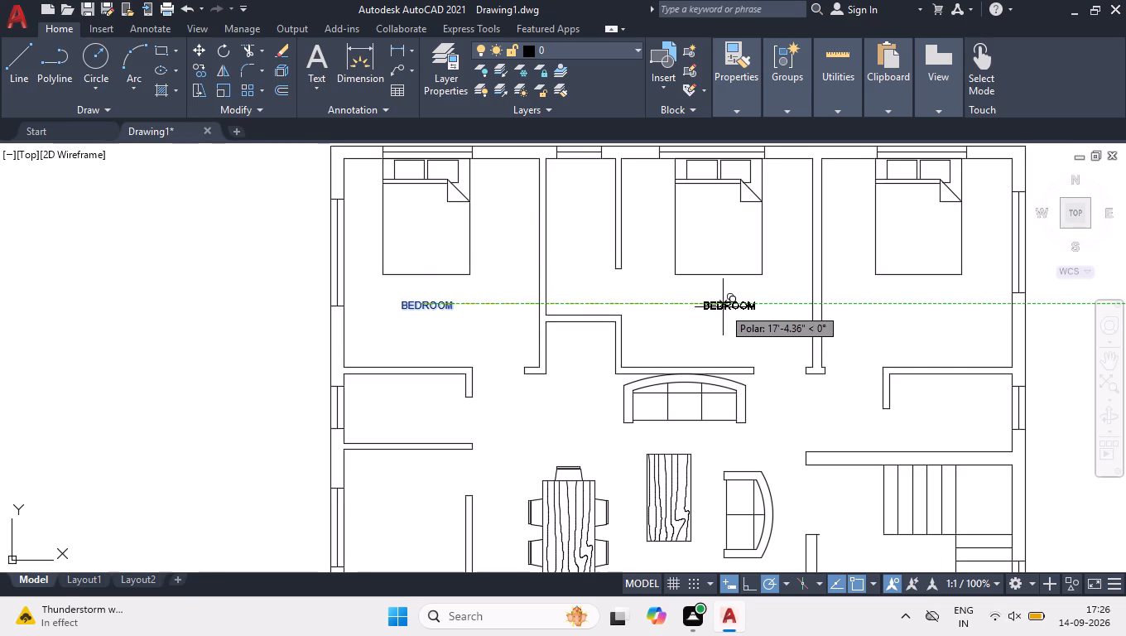
left_click(723, 307)
left_click(922, 301)
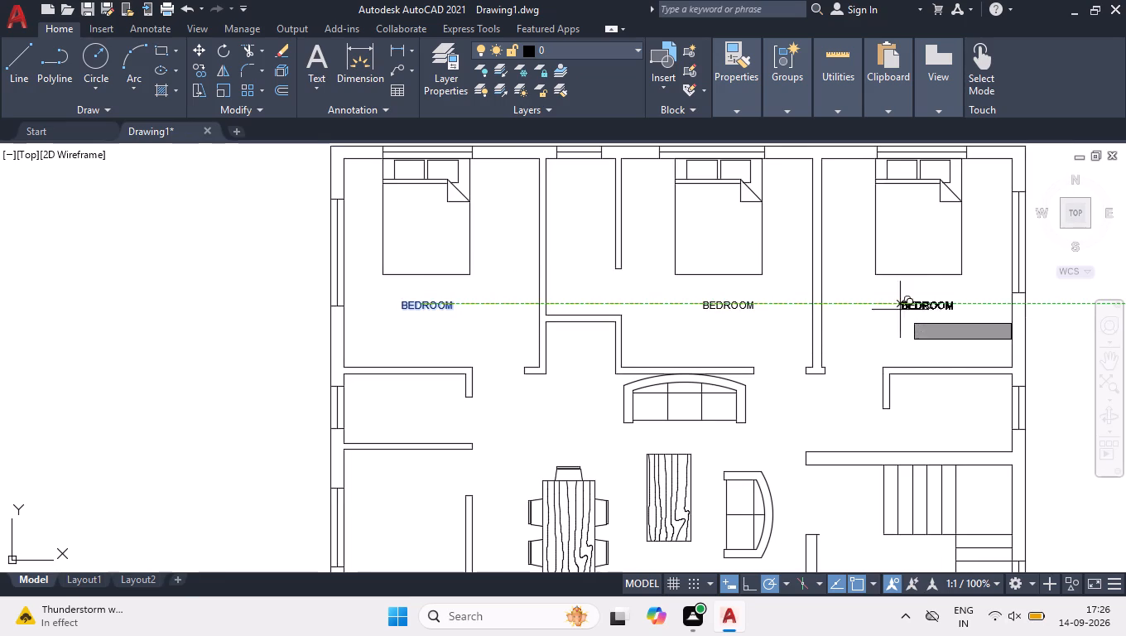
left_click(955, 411)
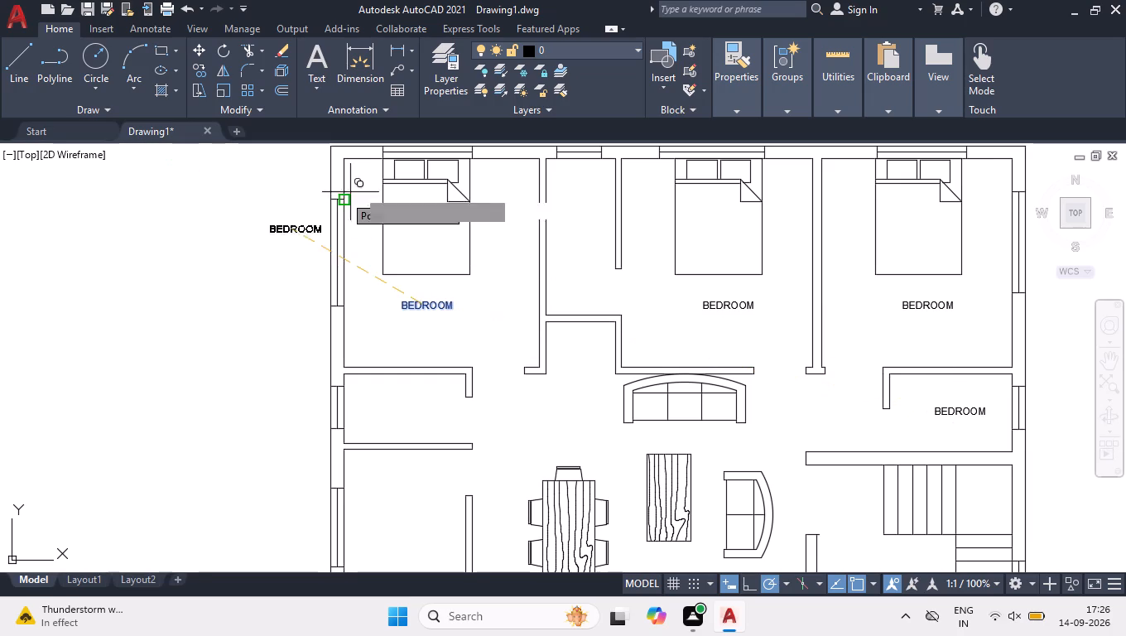
Place BEDROOM label copies in the narrow room between the upper-left and upper-middle bedrooms and in the two rooms below the upper-left bedroom.
scroll(589, 167, "up", 3)
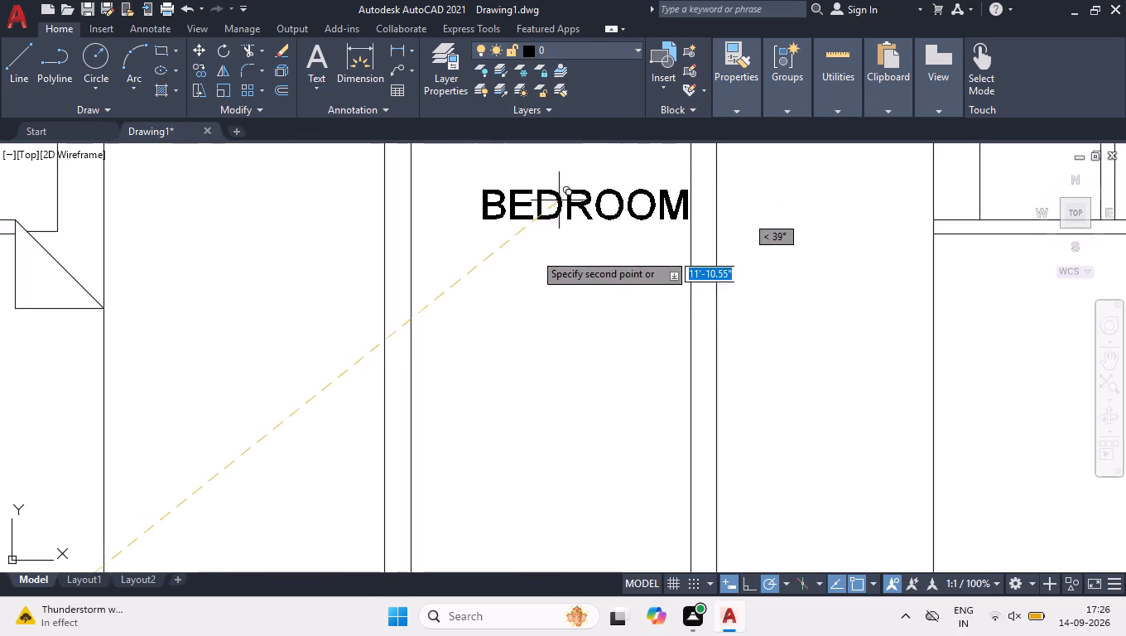
left_click(532, 319)
scroll(532, 311, "down", 4)
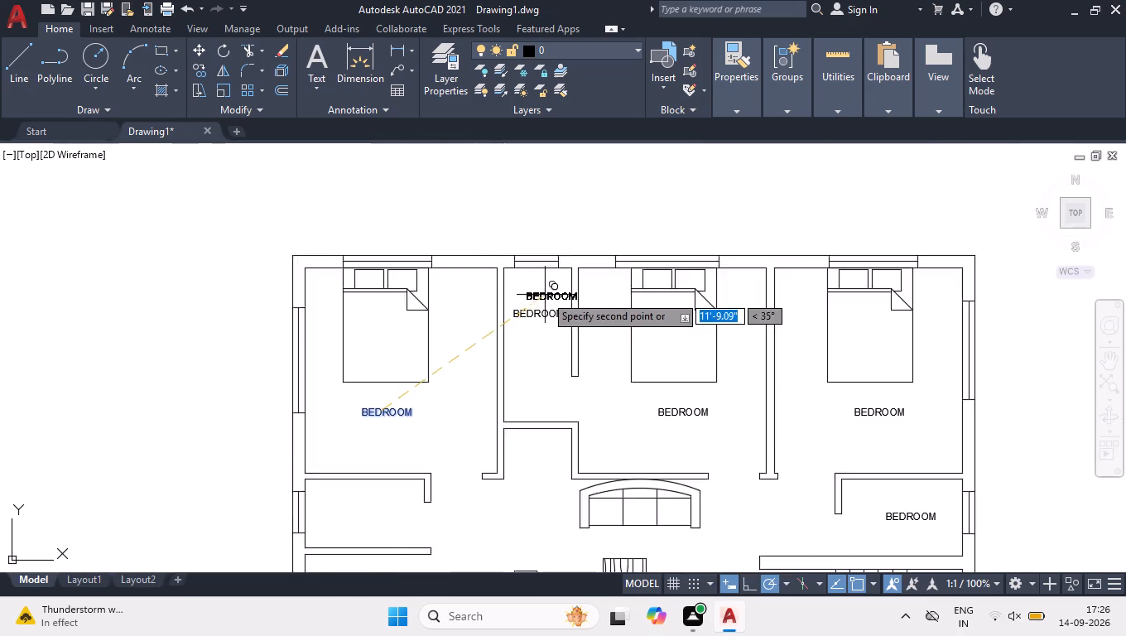
scroll(545, 295, "down", 1)
scroll(451, 397, "up", 4)
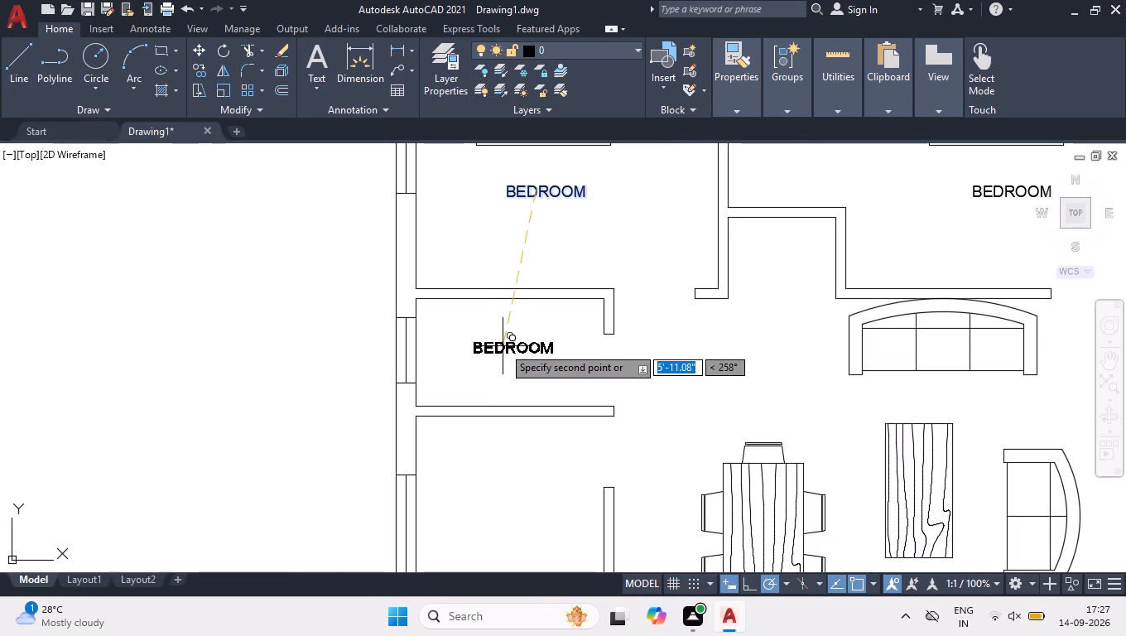
left_click(503, 345)
scroll(499, 388, "down", 2)
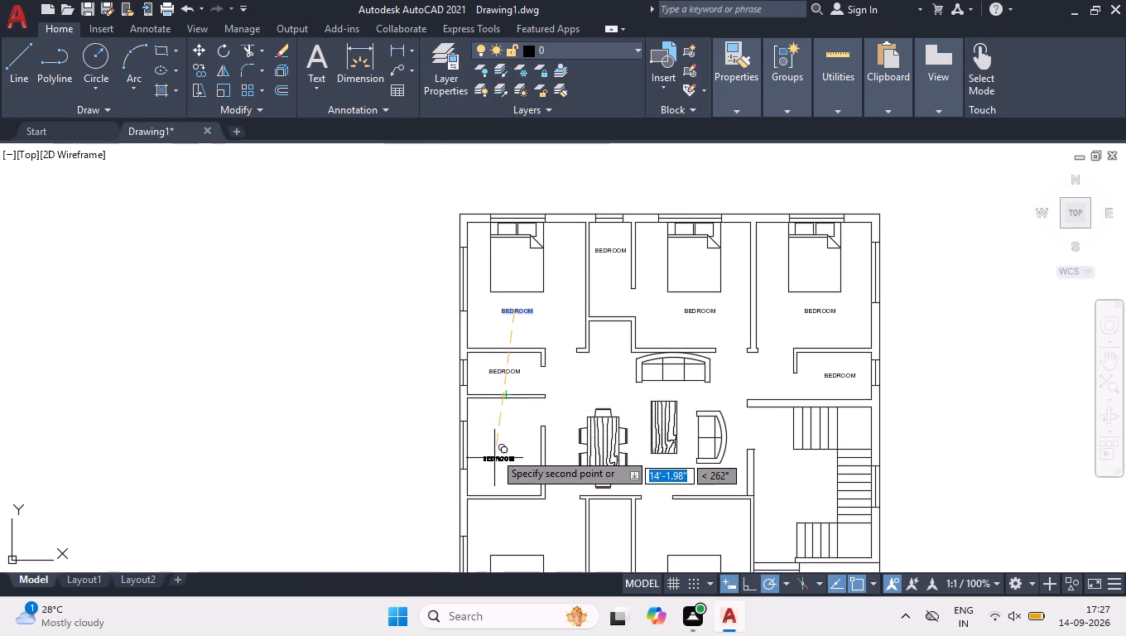
left_click(497, 444)
Place BEDROOM label copies below the living area's wooden table, in the narrow room between the lower bedrooms, and in the lower-left bedroom.
scroll(720, 376, "down", 2)
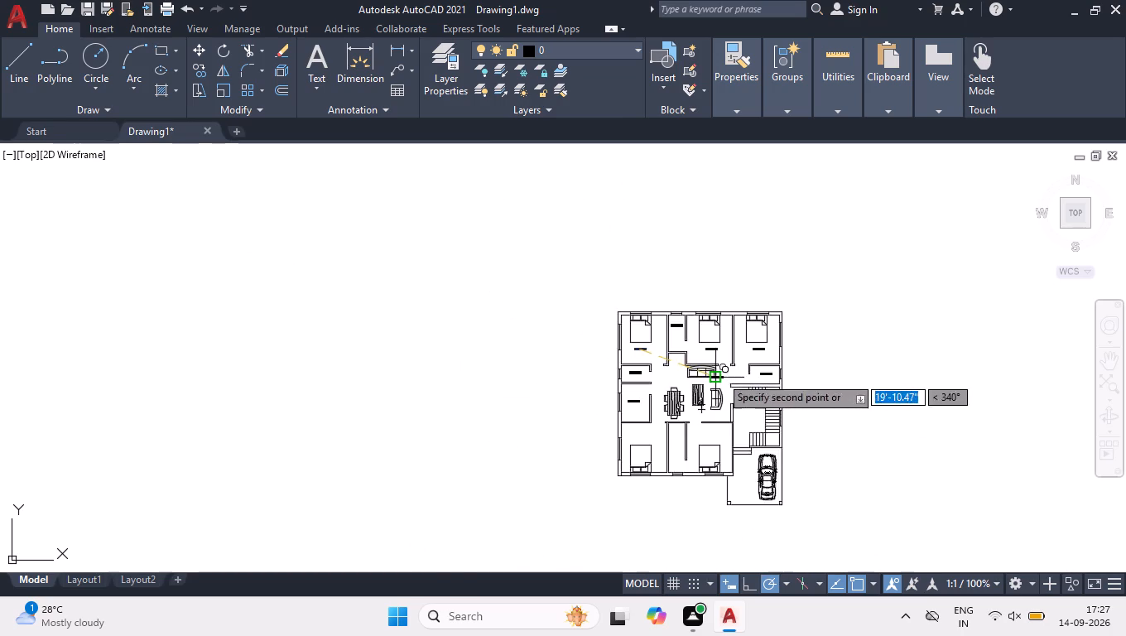
scroll(699, 437, "up", 3)
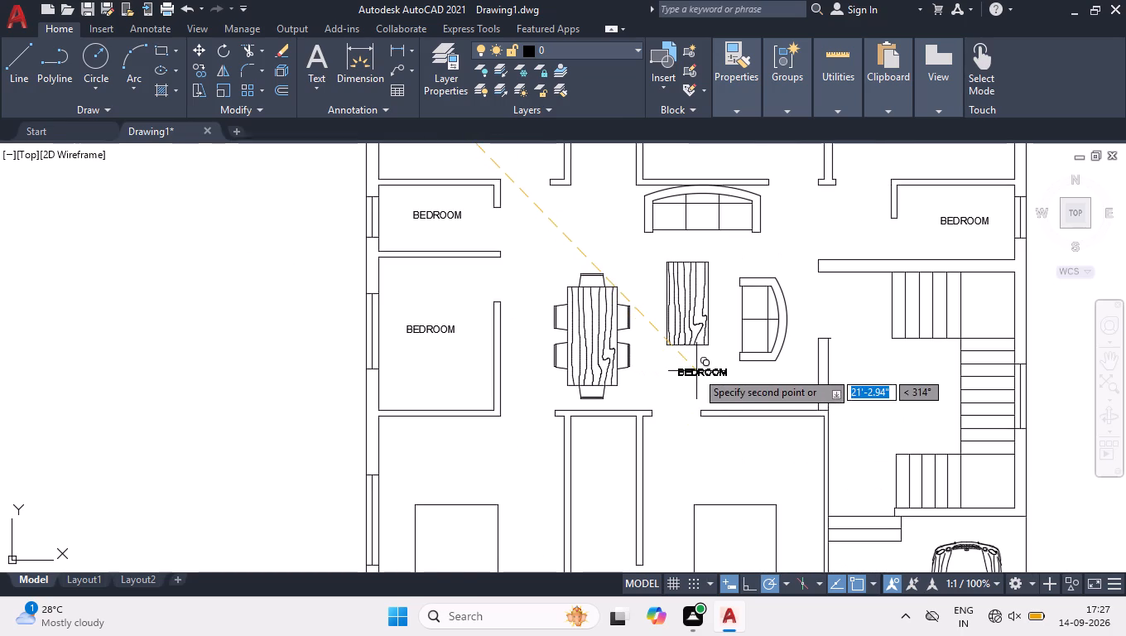
left_click(696, 371)
scroll(696, 371, "down", 2)
scroll(655, 426, "up", 5)
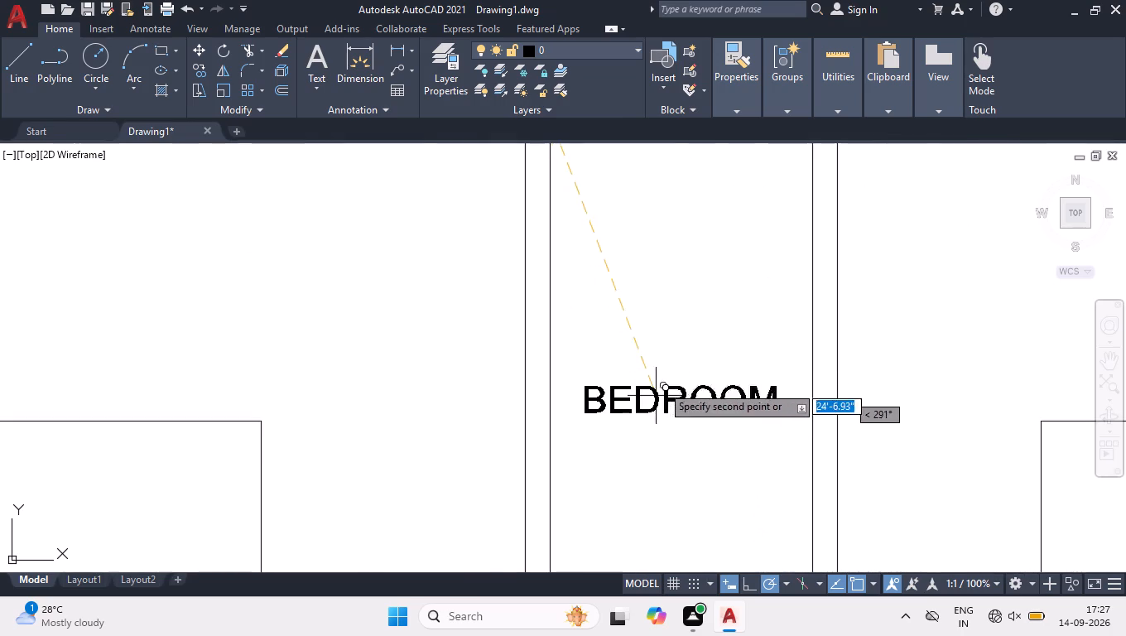
left_click(668, 338)
scroll(669, 337, "down", 1)
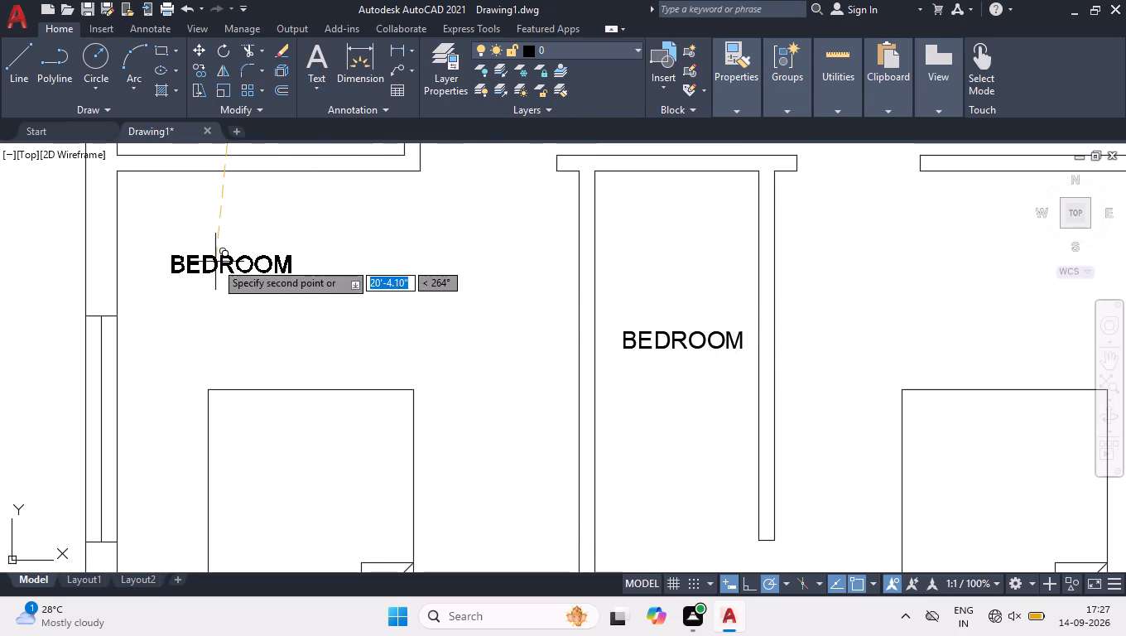
left_click(246, 260)
Place BEDROOM label copies beside the car, above the bed in the lower bedroom next to the porch, and in the staircase area.
scroll(256, 272, "down", 3)
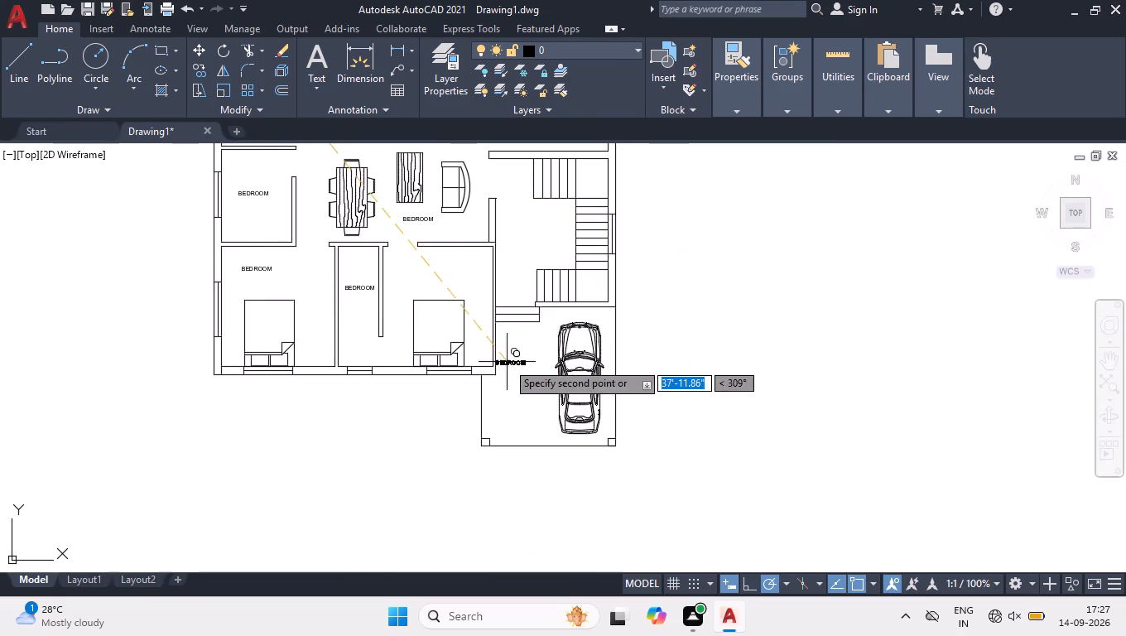
scroll(507, 362, "up", 2)
left_click(539, 448)
scroll(289, 314, "down", 2)
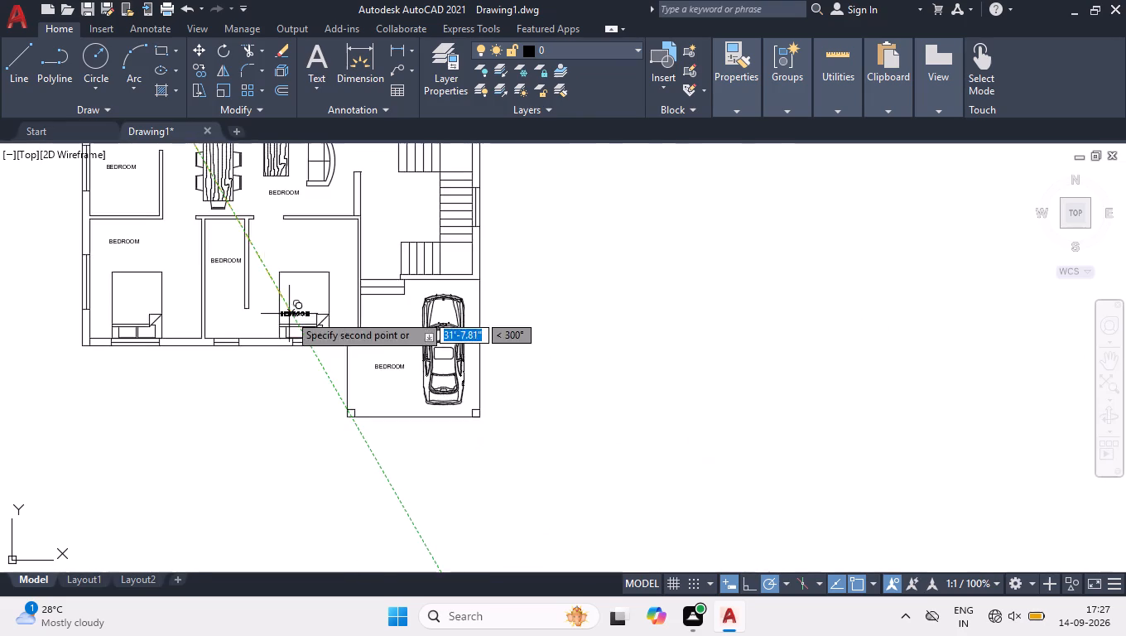
scroll(286, 234, "up", 2)
left_click(263, 246)
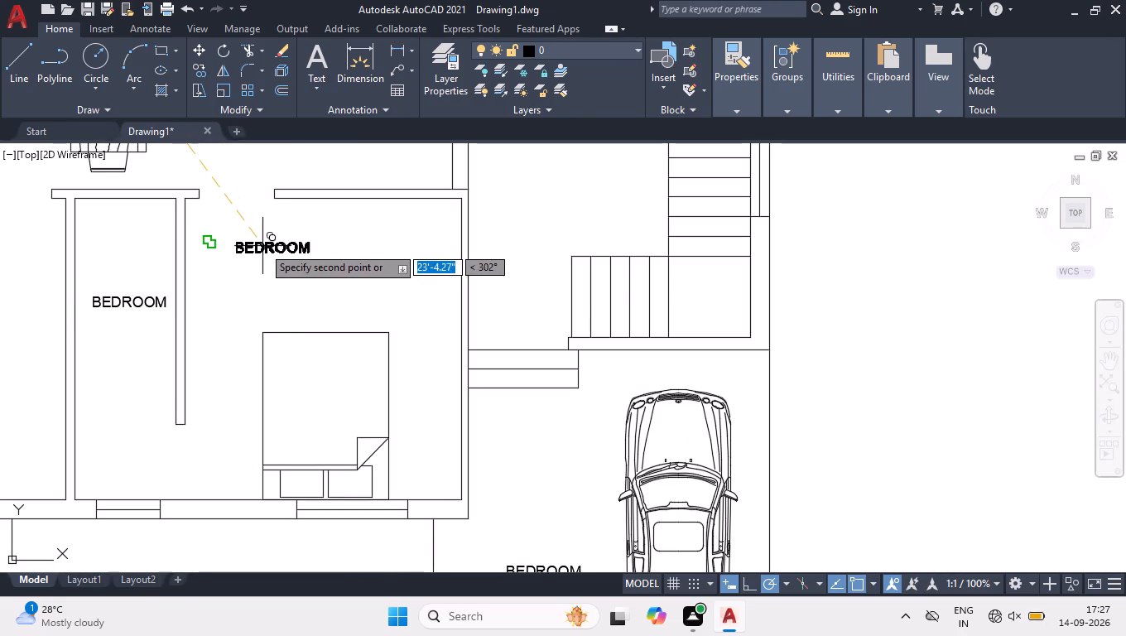
scroll(267, 248, "down", 2)
scroll(377, 168, "up", 3)
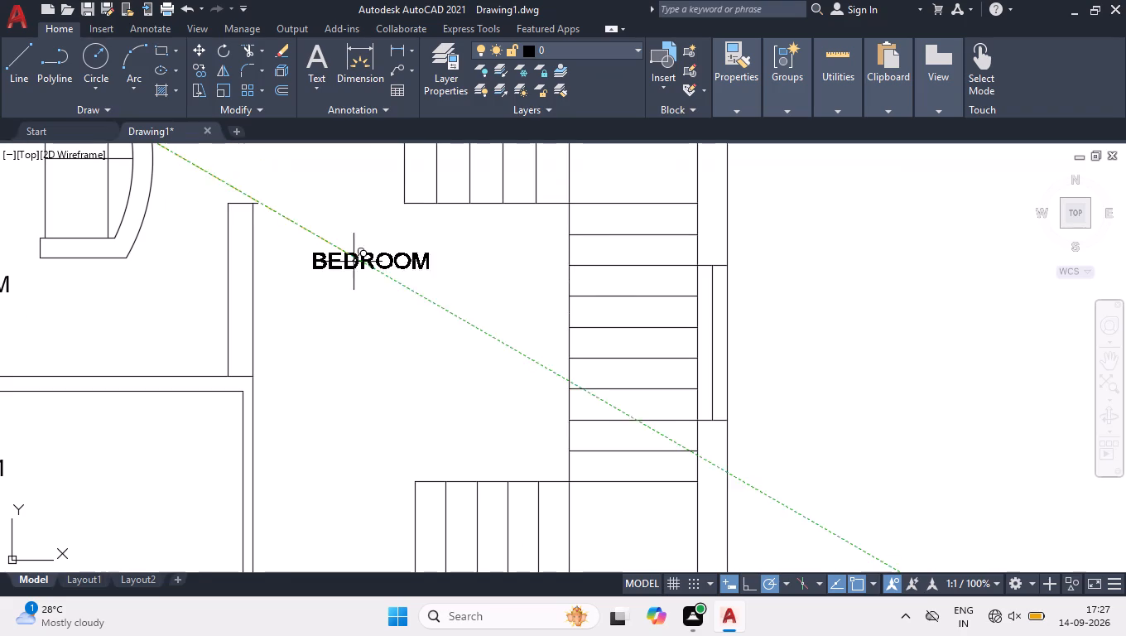
left_click(348, 270)
scroll(354, 287, "down", 2)
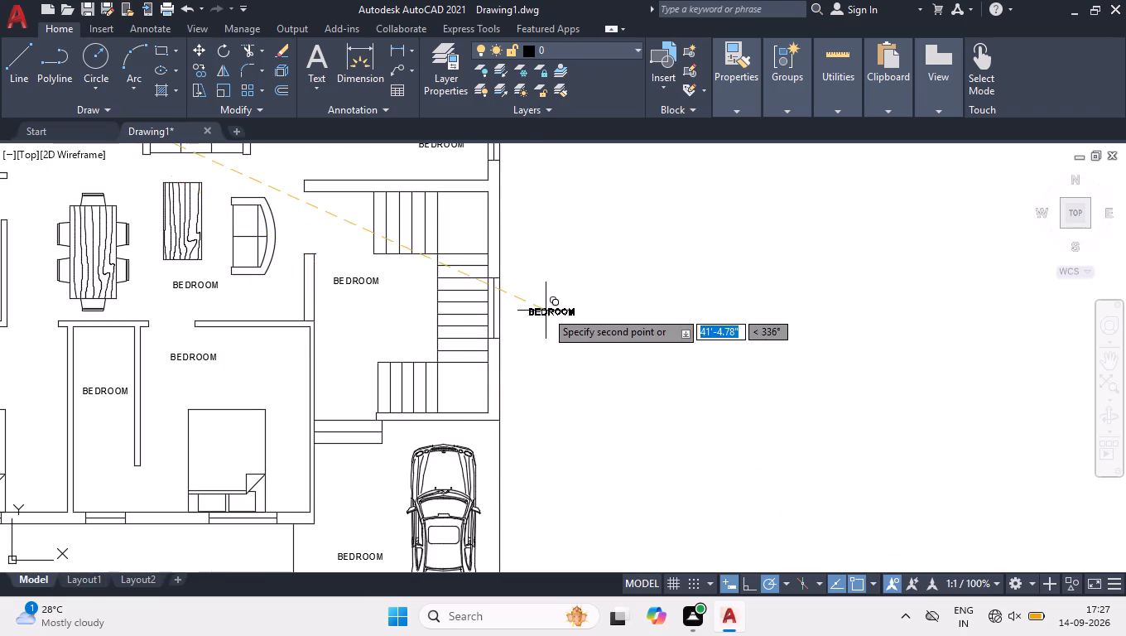
scroll(546, 313, "down", 2)
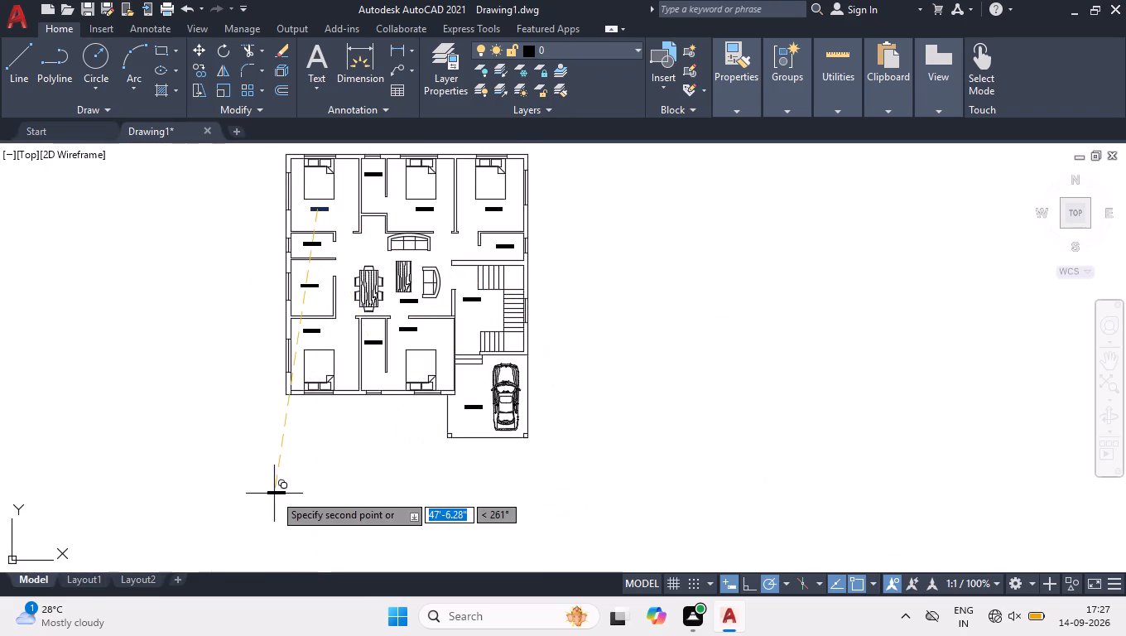
key("Return")
Trim the overhanging line stub at the upper end of the wall between the living area and the staircase area.
type("TR")
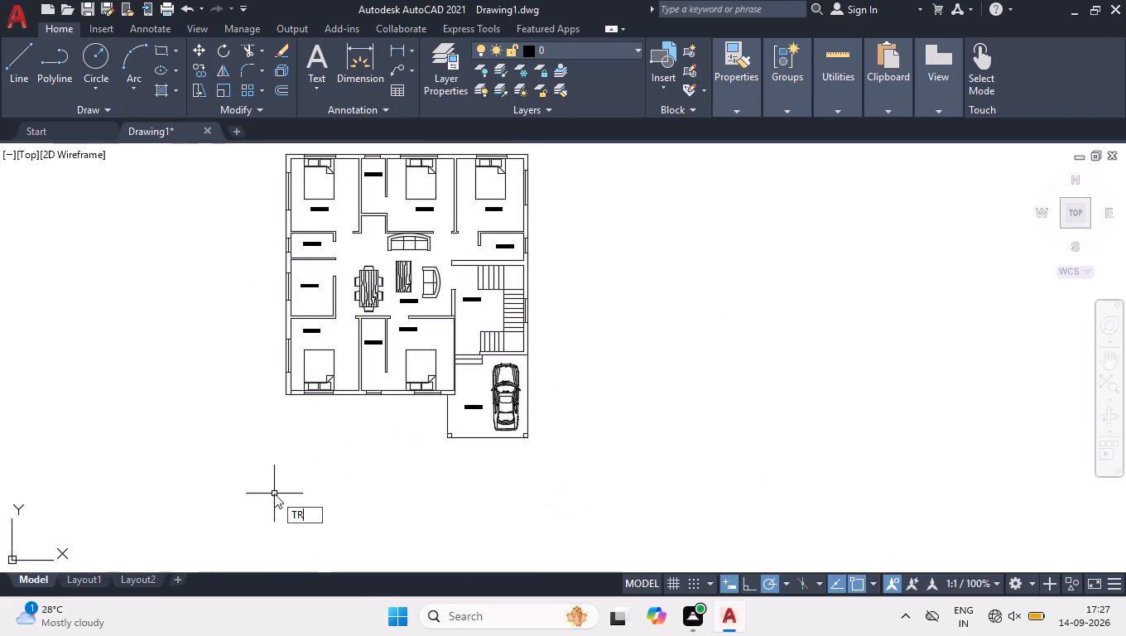
key("Return")
scroll(436, 319, "up", 4)
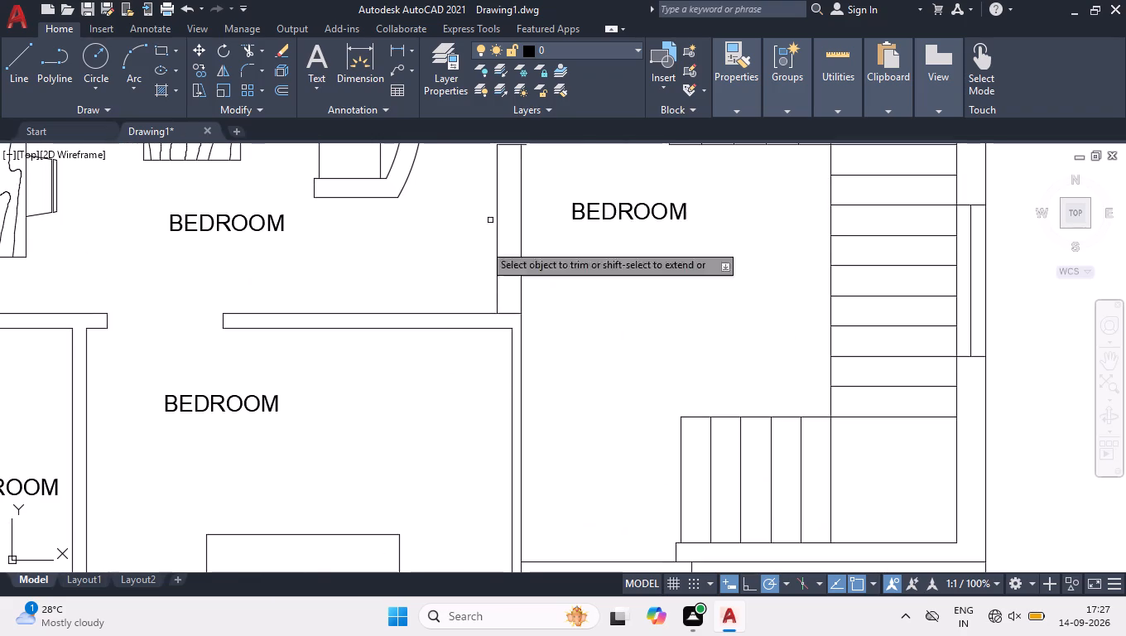
scroll(469, 345, "down", 1)
scroll(472, 181, "up", 2)
scroll(550, 307, "up", 4)
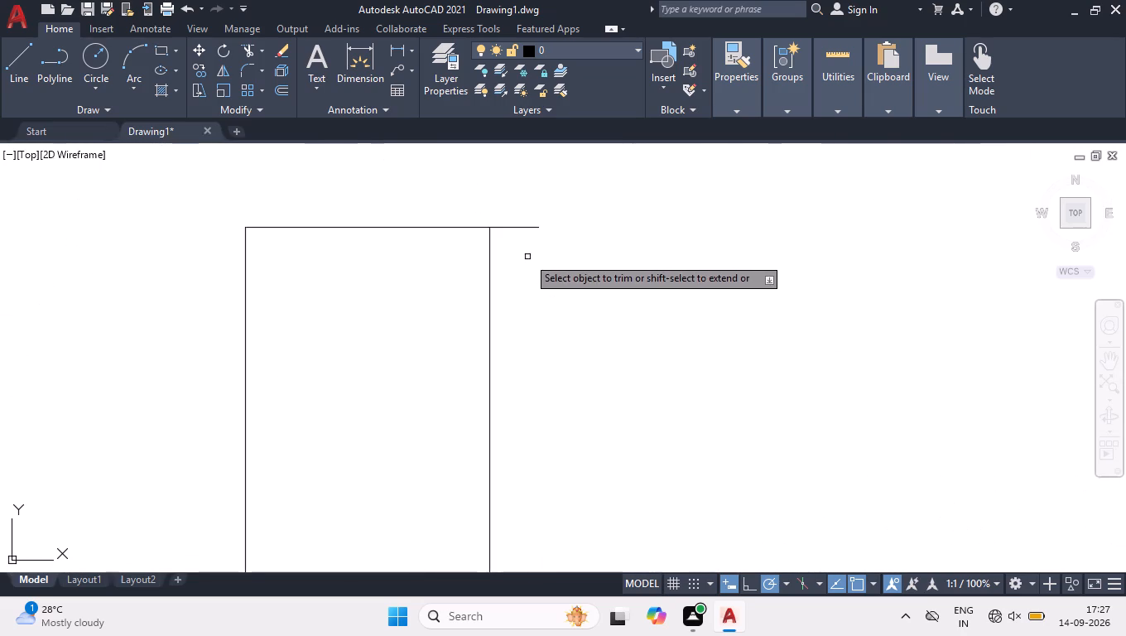
left_click(527, 253)
left_click(512, 191)
key("Return")
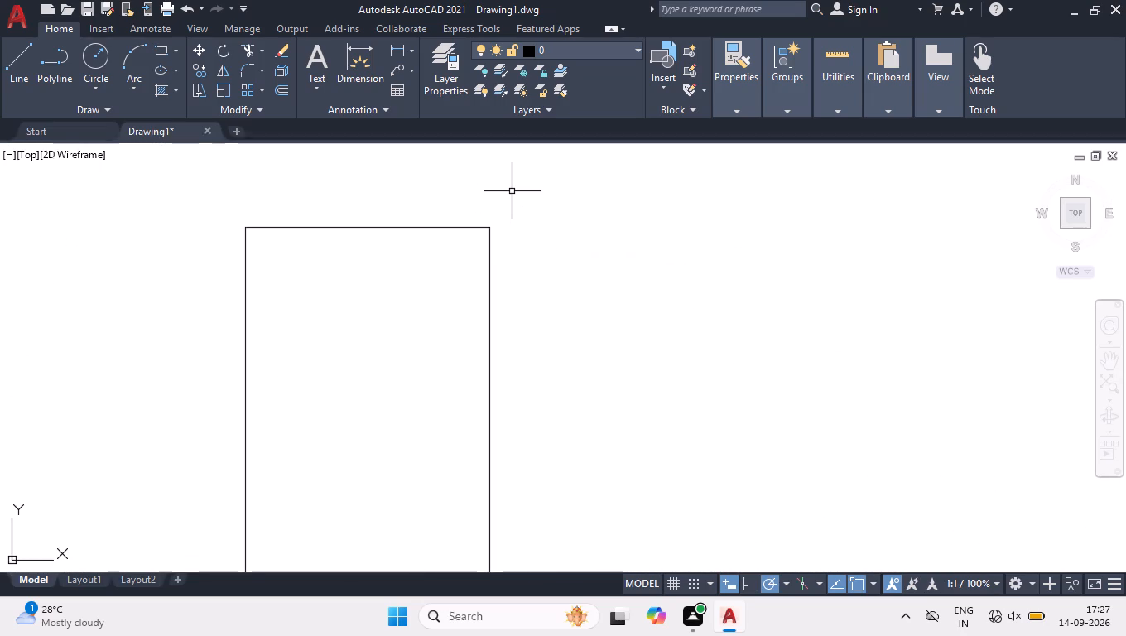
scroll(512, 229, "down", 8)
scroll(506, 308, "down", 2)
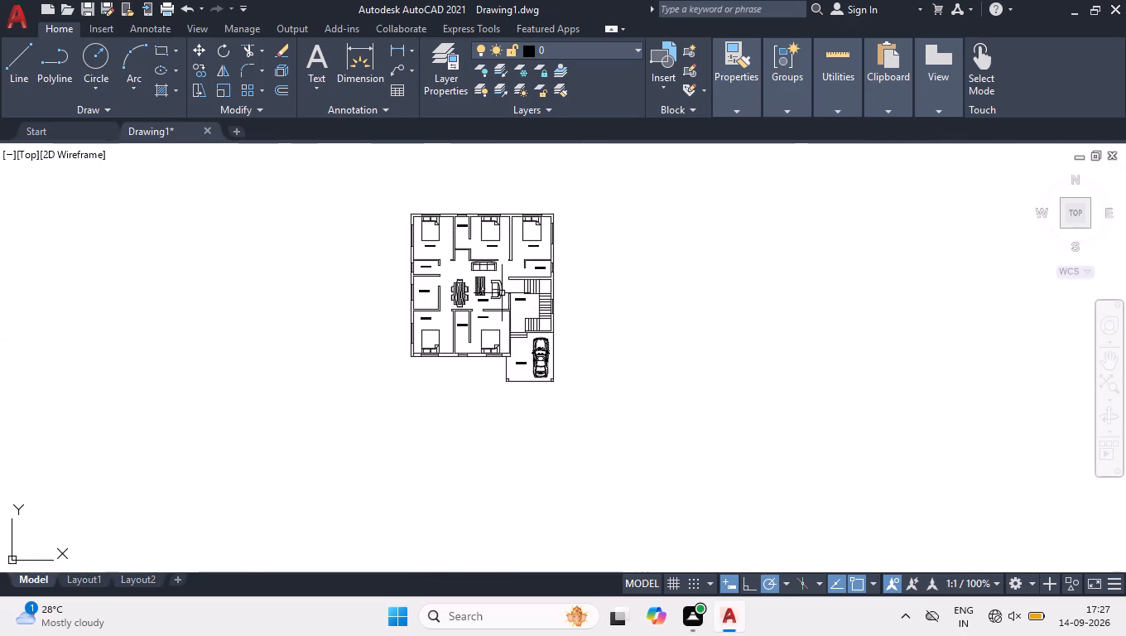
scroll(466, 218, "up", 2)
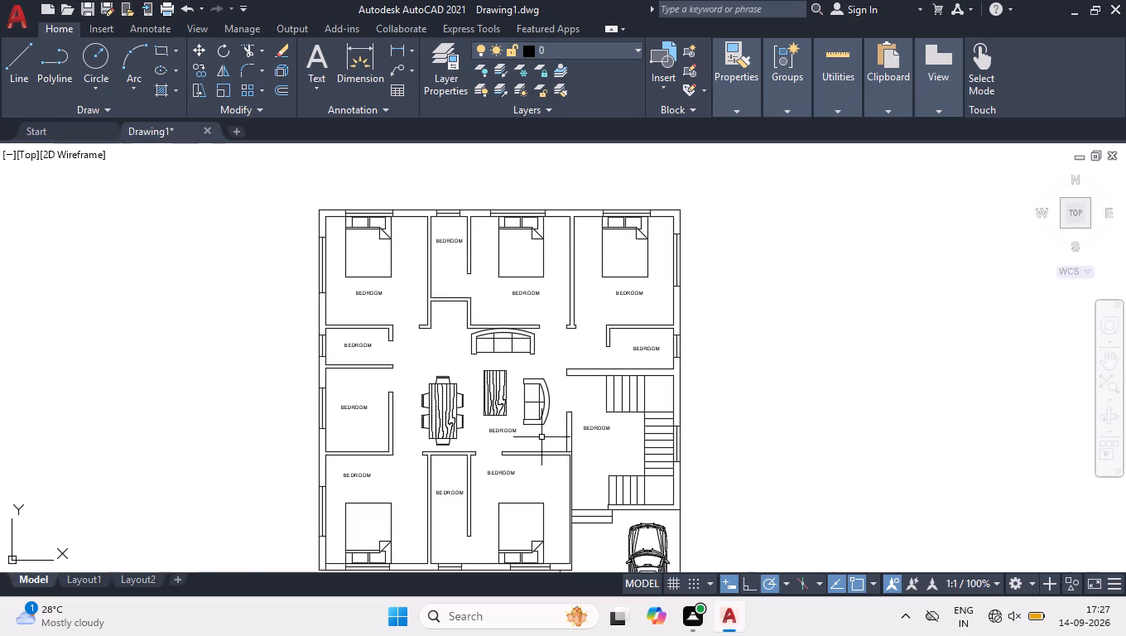
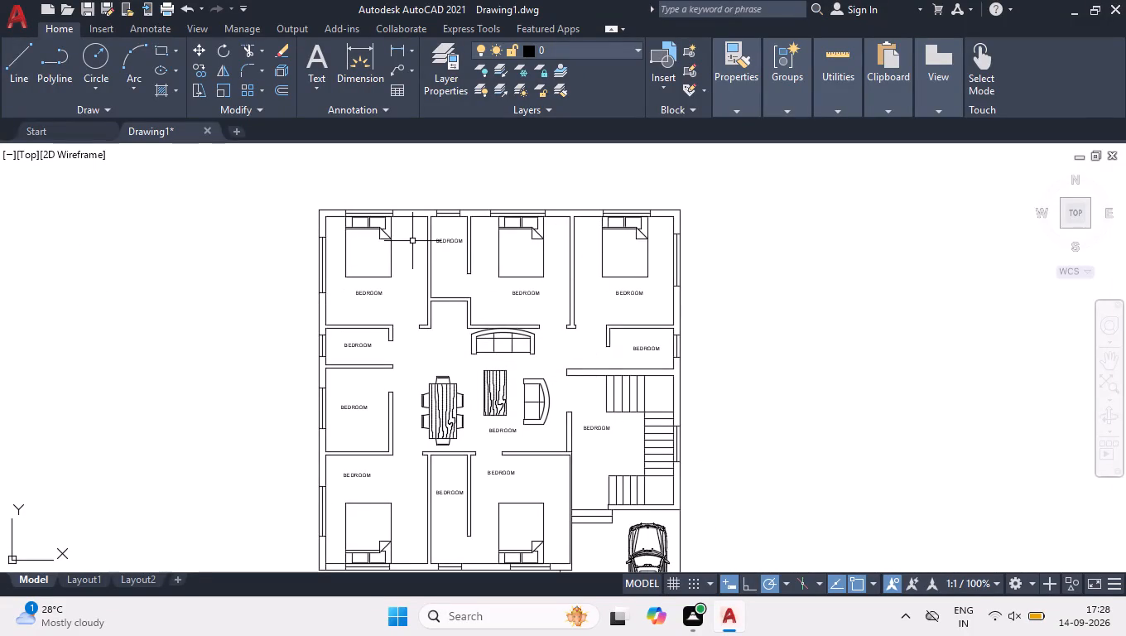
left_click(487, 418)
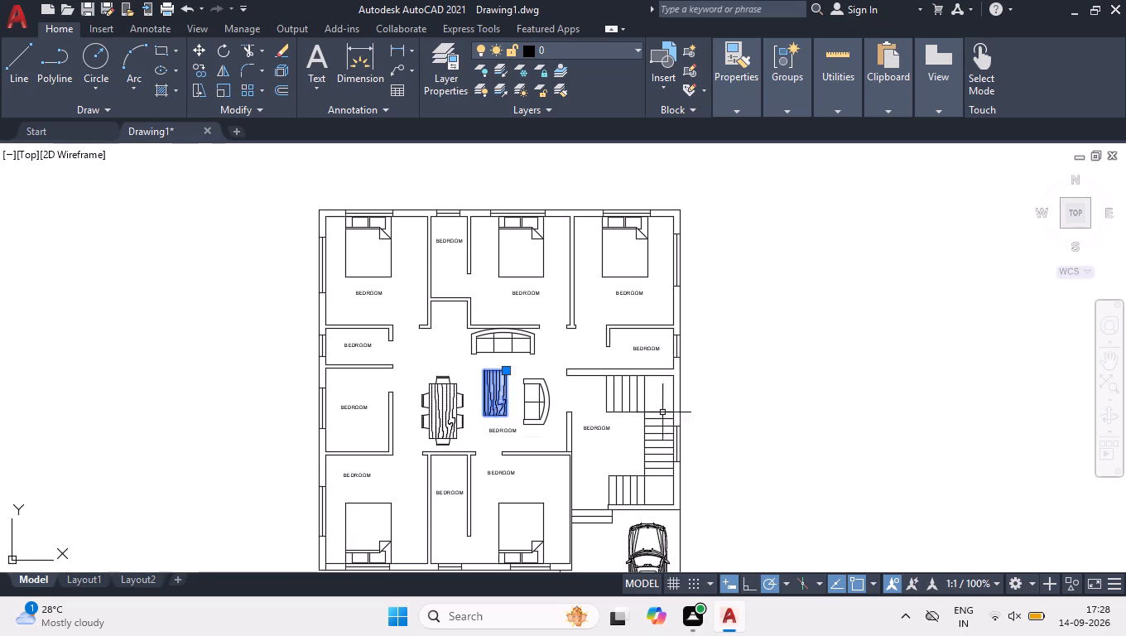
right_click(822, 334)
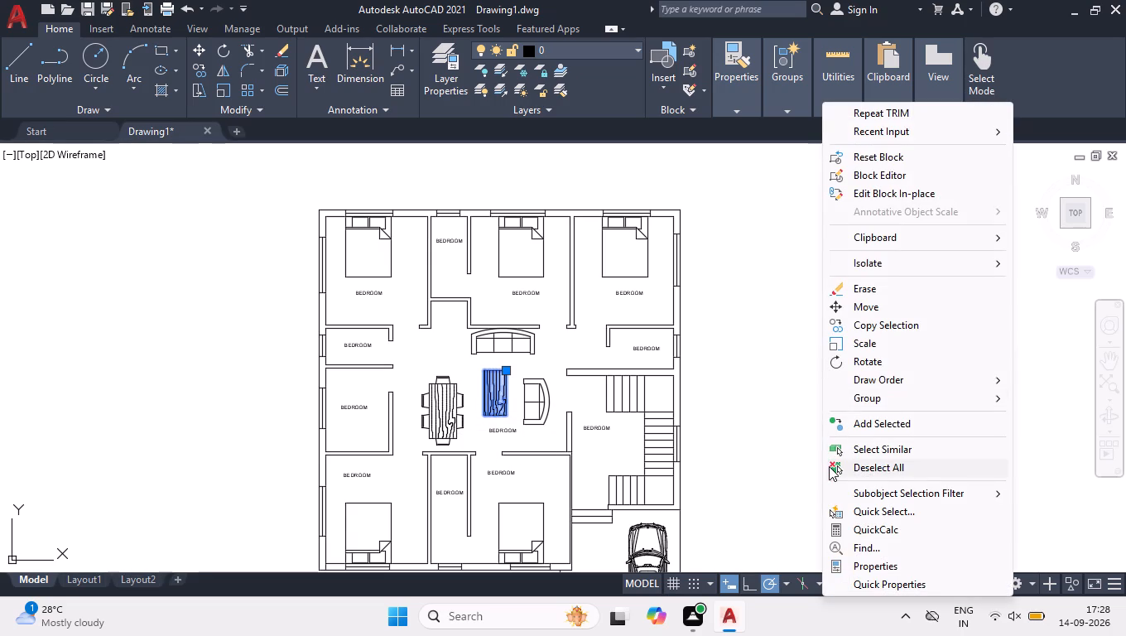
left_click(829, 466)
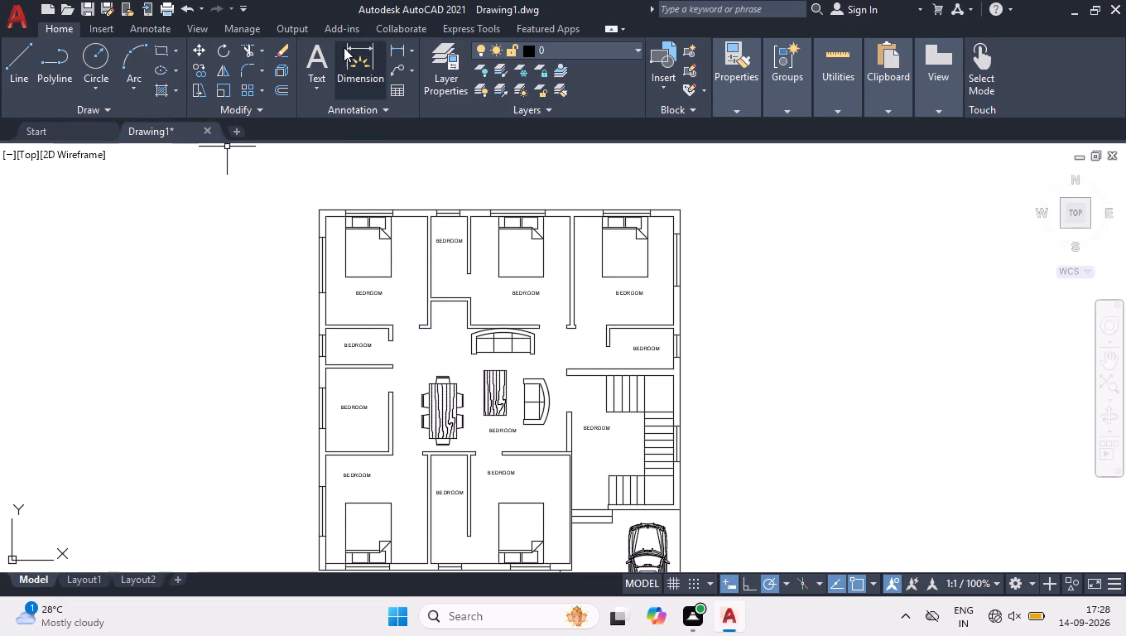
Start a hatch in index colour 24 and fill the plan's upper-left outer wall corner with the Solid pattern.
left_click(161, 84)
left_click(475, 72)
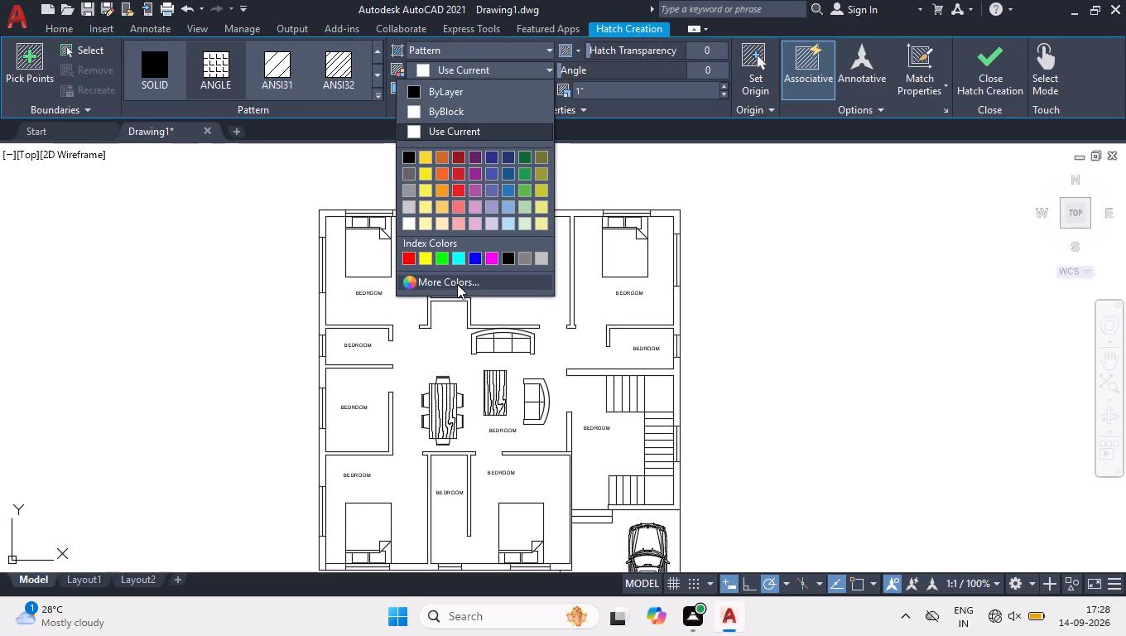
left_click(457, 284)
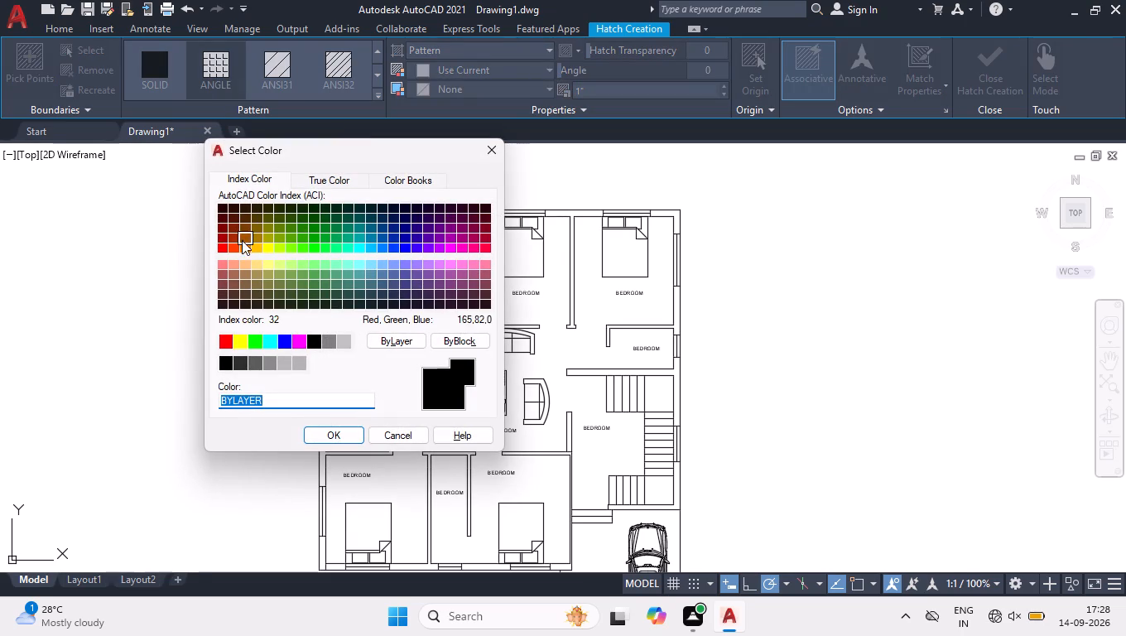
left_click(233, 229)
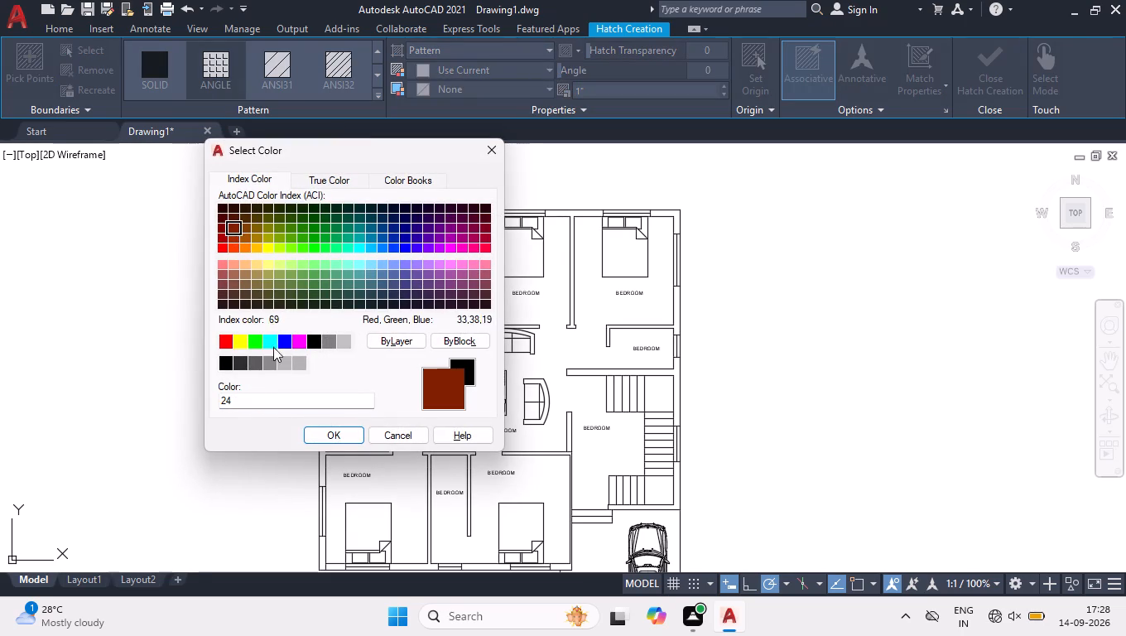
left_click(334, 435)
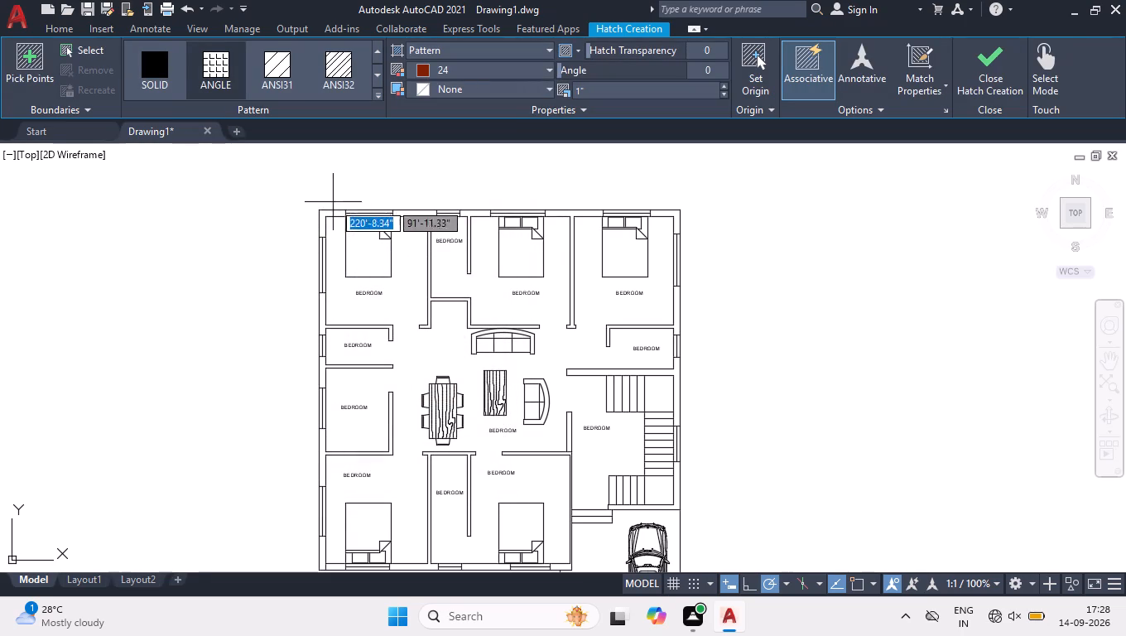
left_click(322, 214)
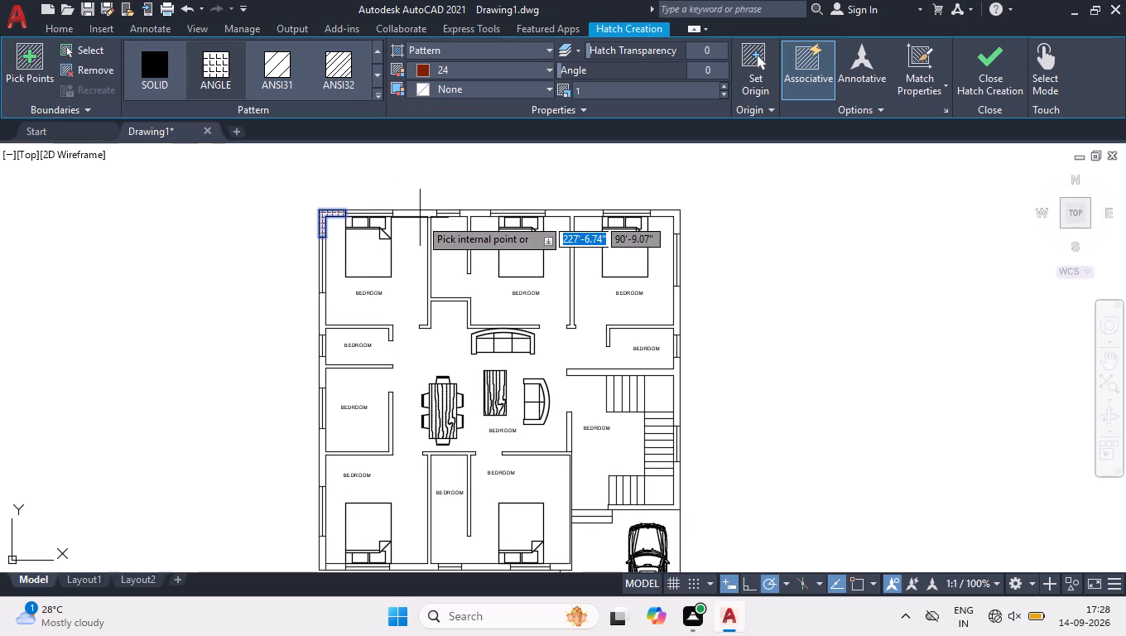
left_click(145, 93)
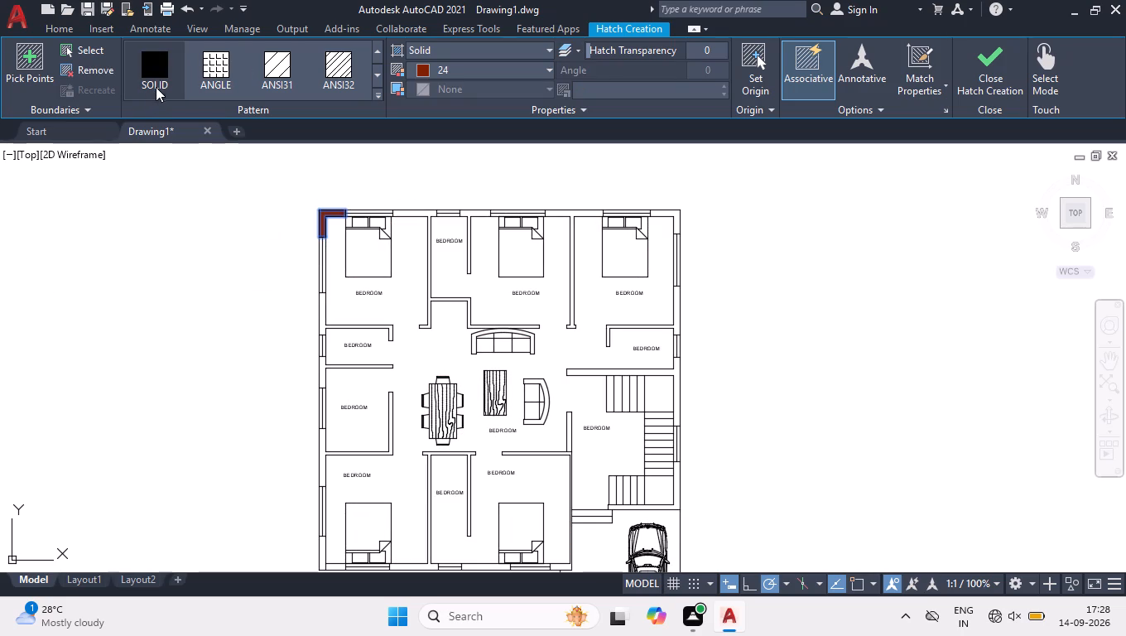
Fill the remaining top wall segments with their connected partitions, and the right outer wall segments down to the staircase, with the solid hatch.
left_click(423, 213)
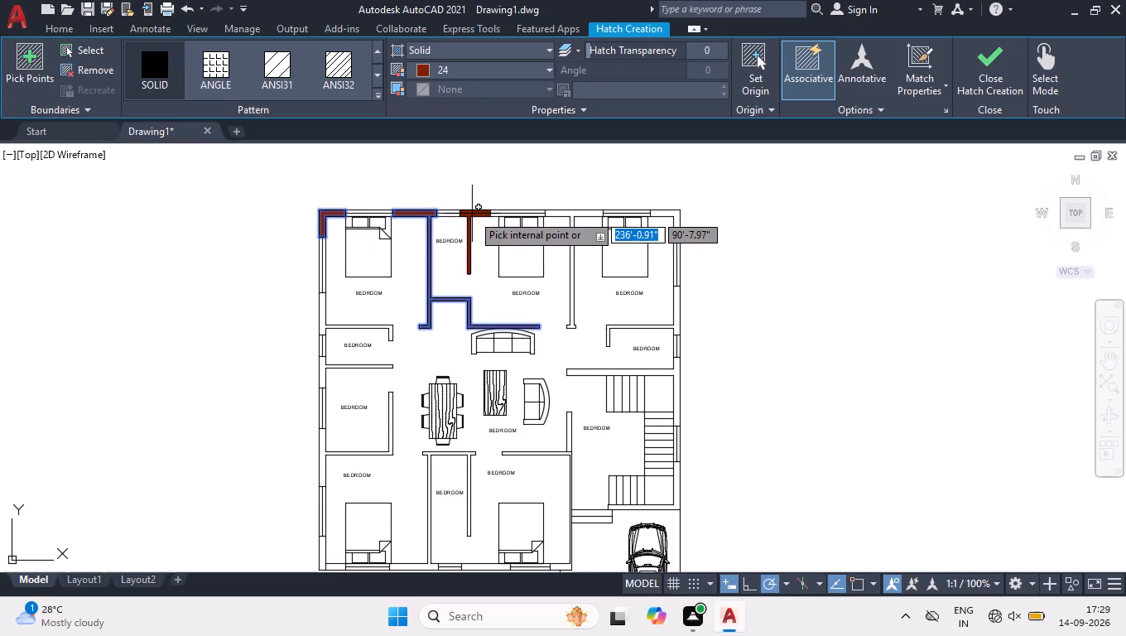
left_click(472, 214)
left_click(576, 214)
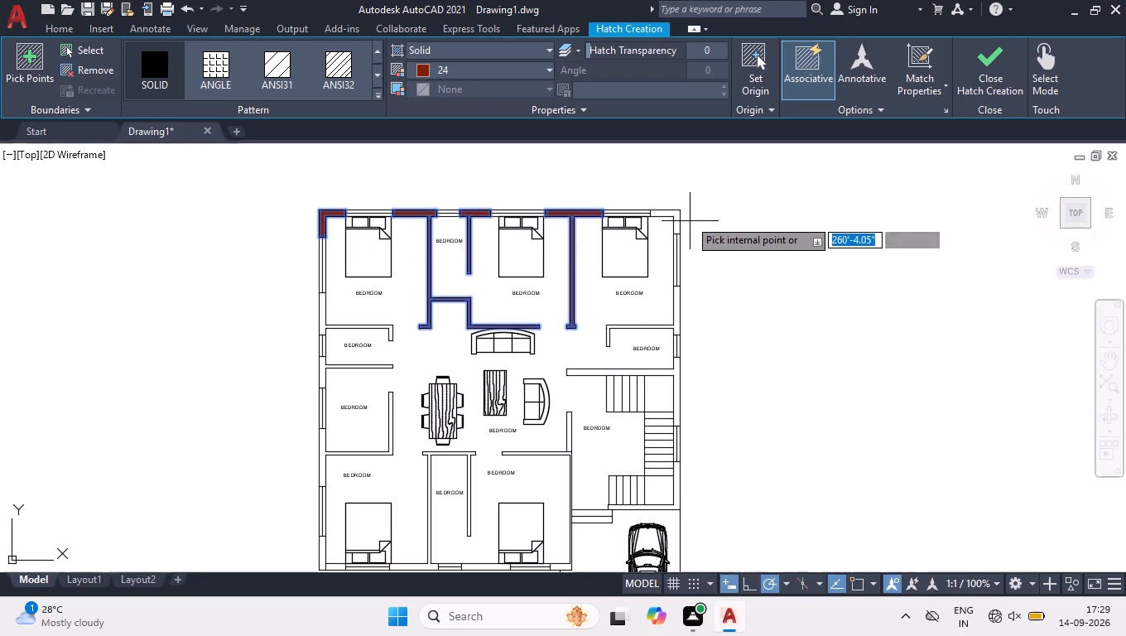
left_click(675, 212)
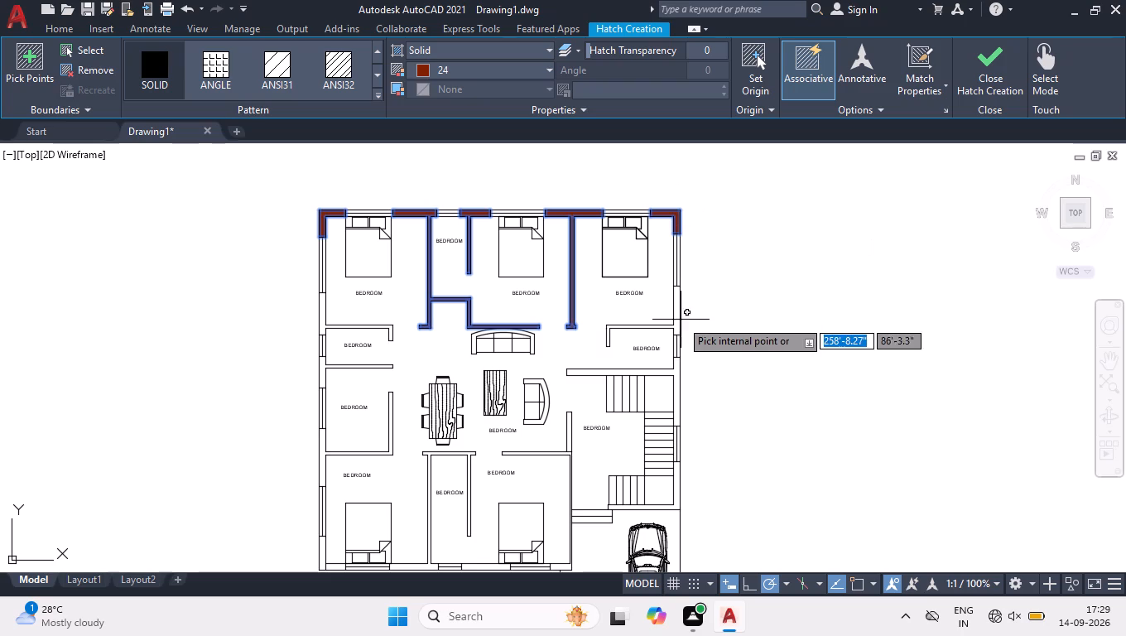
left_click(678, 322)
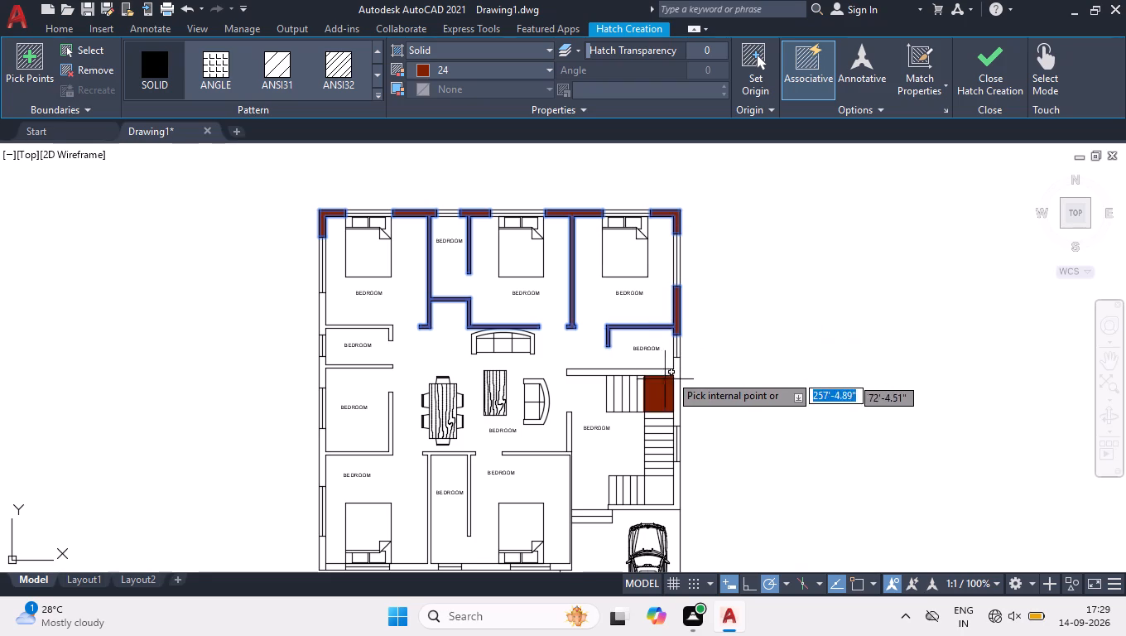
left_click(671, 372)
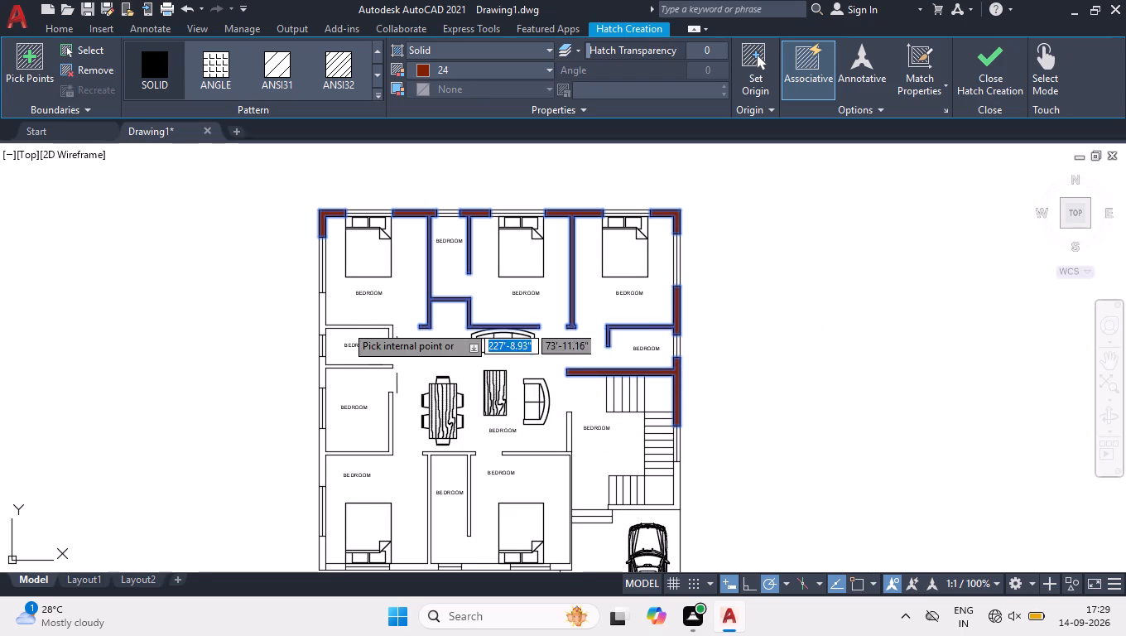
Fill the left outer wall segments between the windows, with their connected room partitions, from the upper-left bedroom down to the lower-left bedroom.
left_click(322, 317)
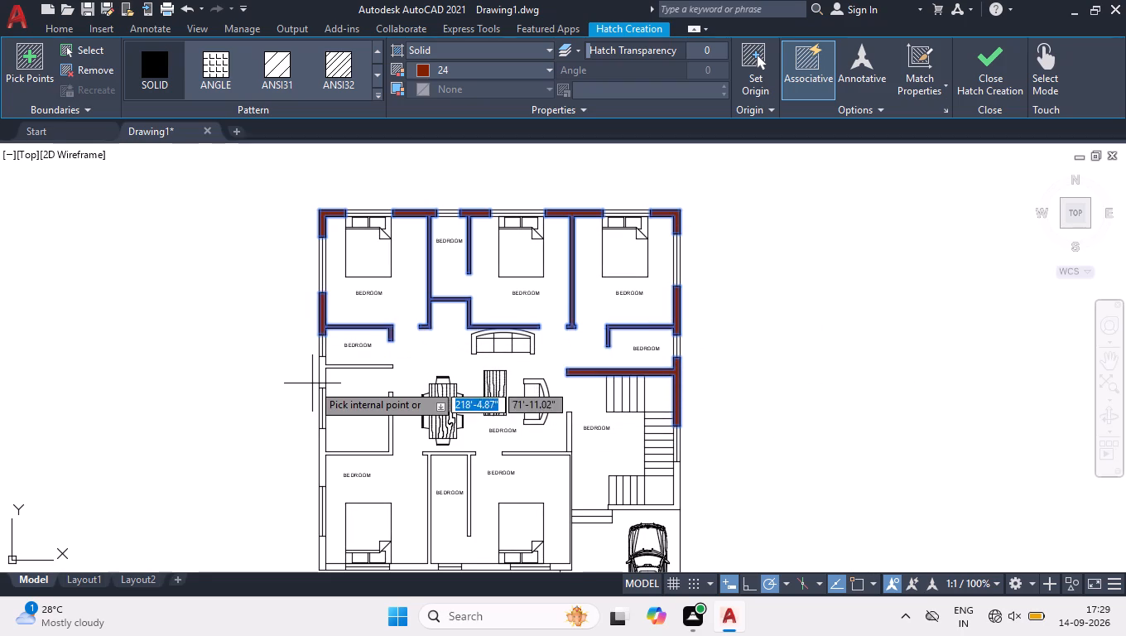
left_click(319, 372)
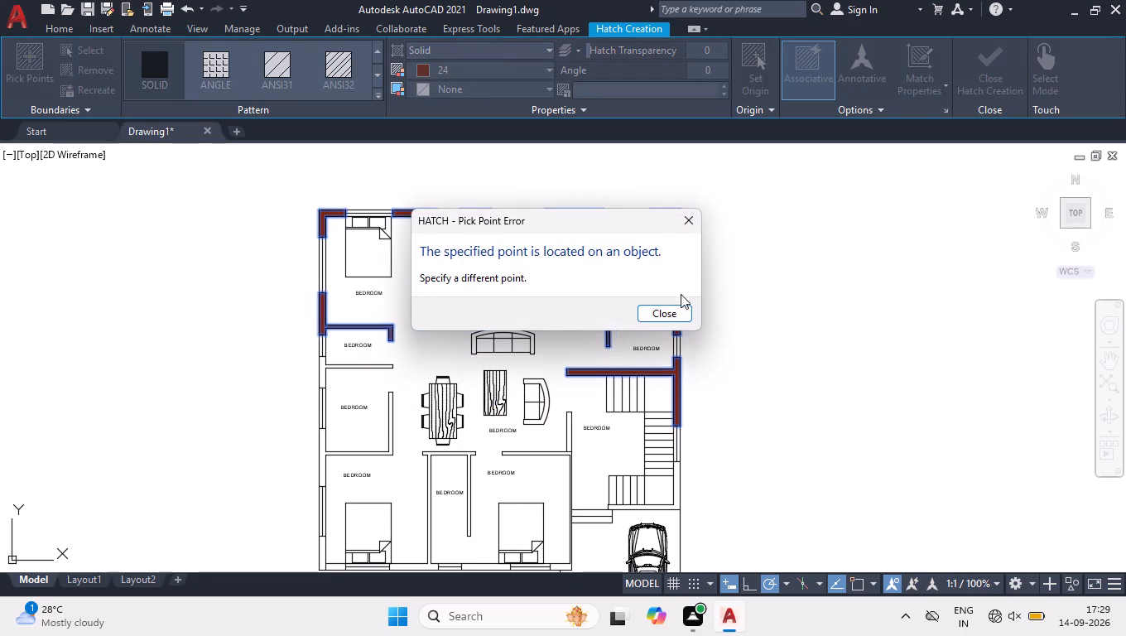
left_click(676, 315)
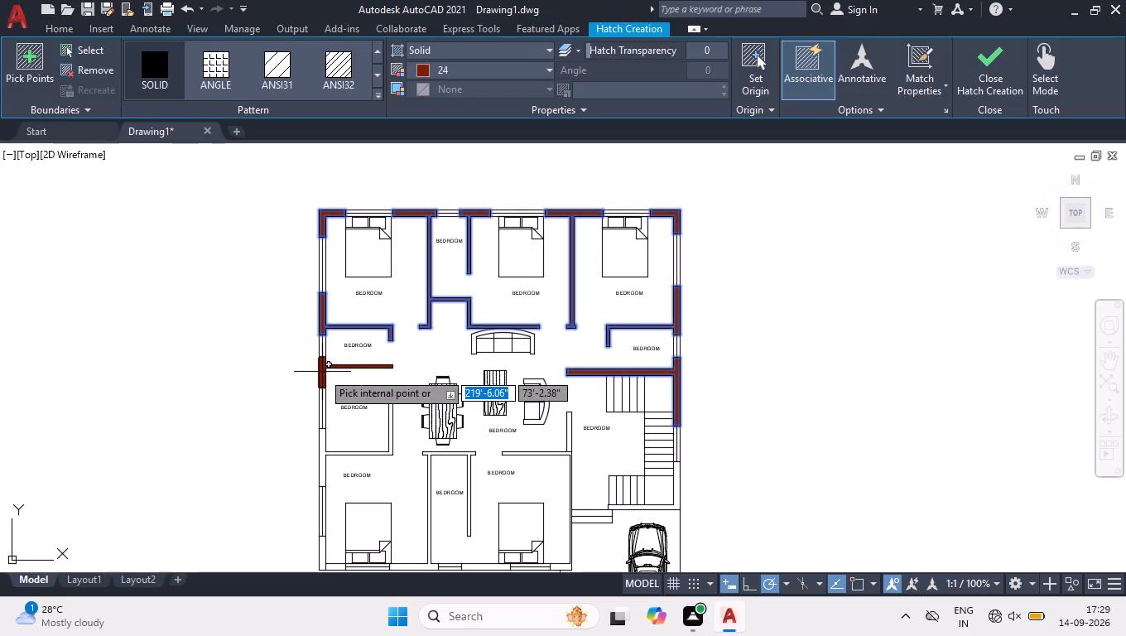
left_click(322, 371)
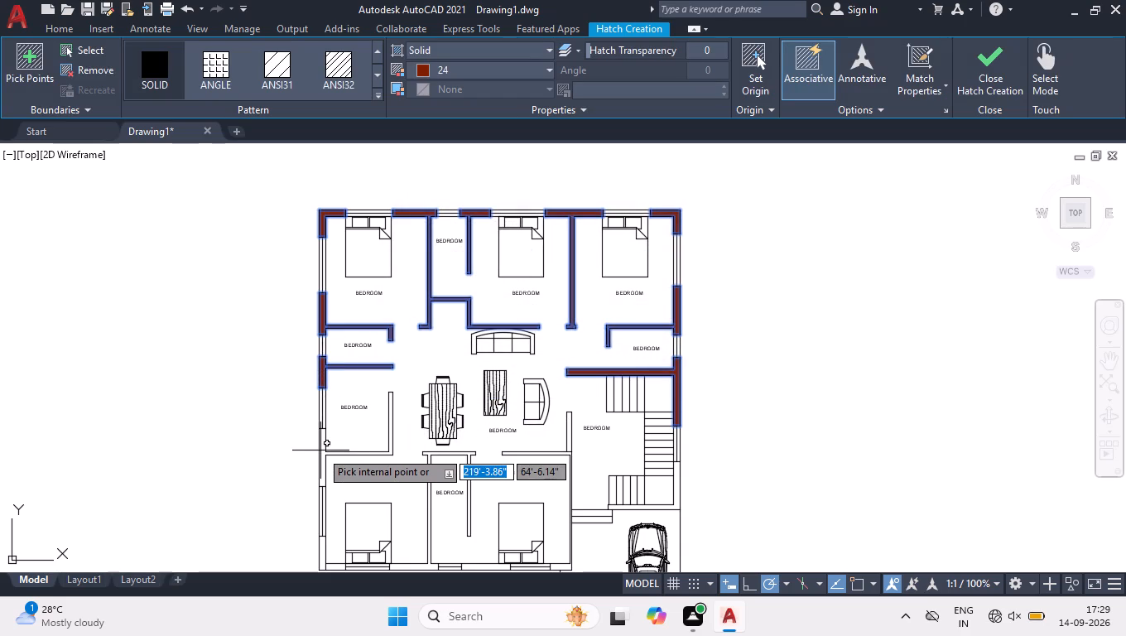
left_click(324, 455)
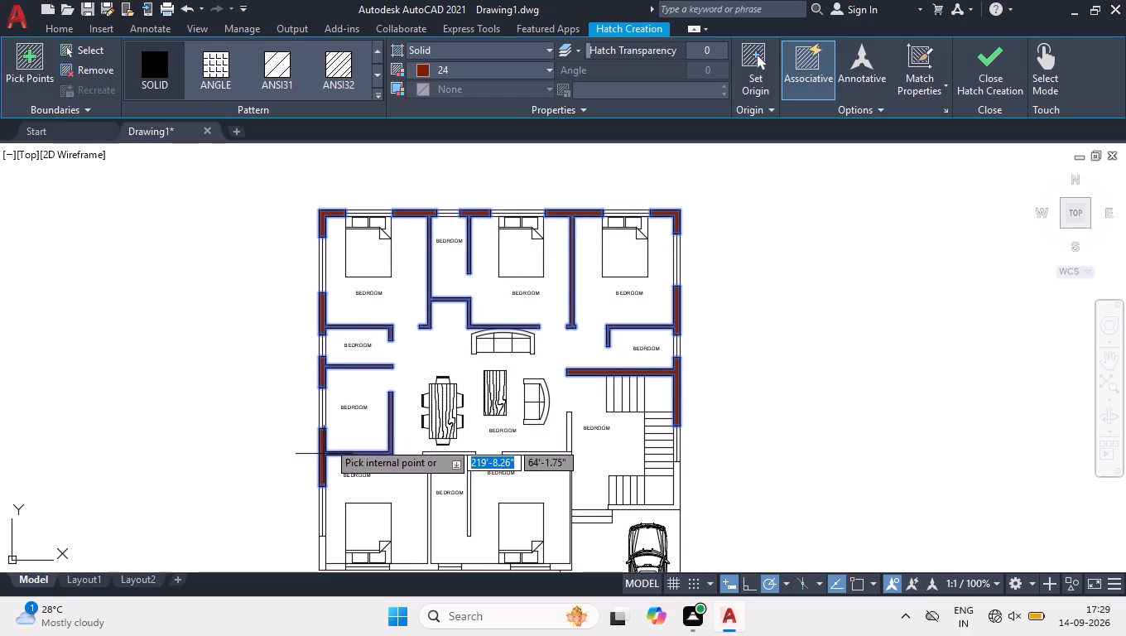
Fill the lower-left outer corner and all bottom wall segments, with the connected lower bedroom partitions, using the solid hatch.
scroll(462, 196, "down", 1)
scroll(462, 409, "up", 2)
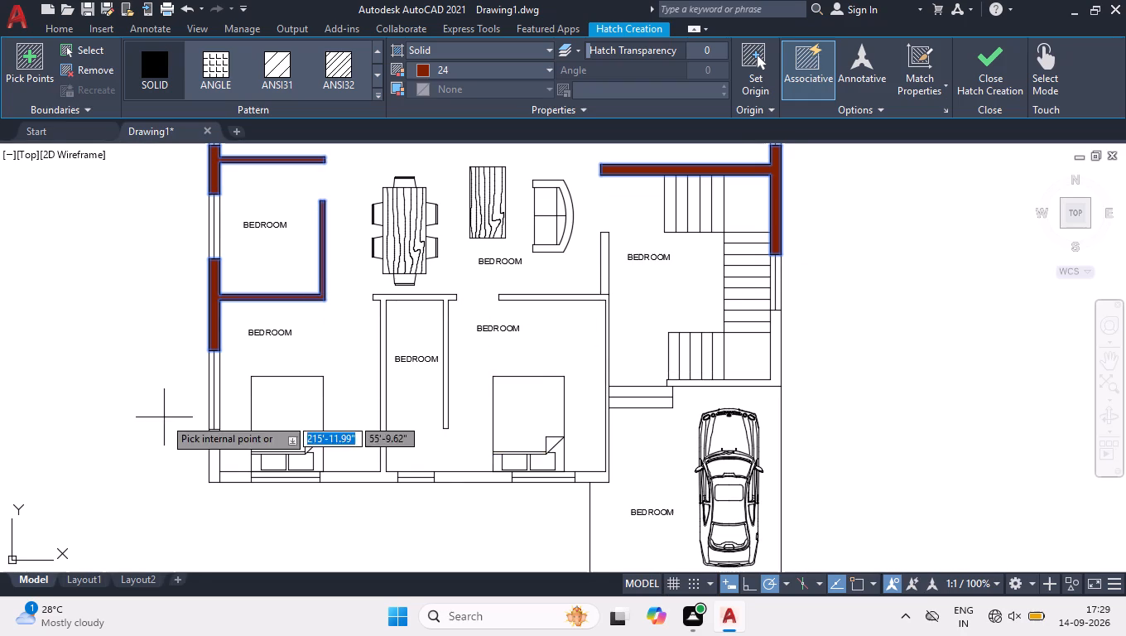
left_click(212, 460)
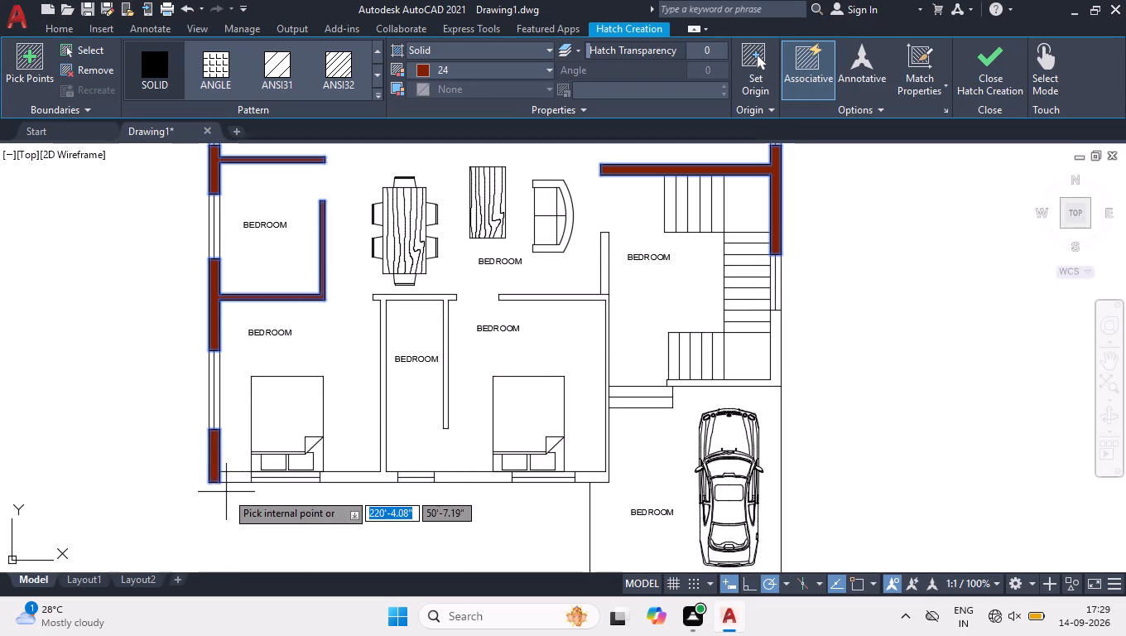
left_click(233, 480)
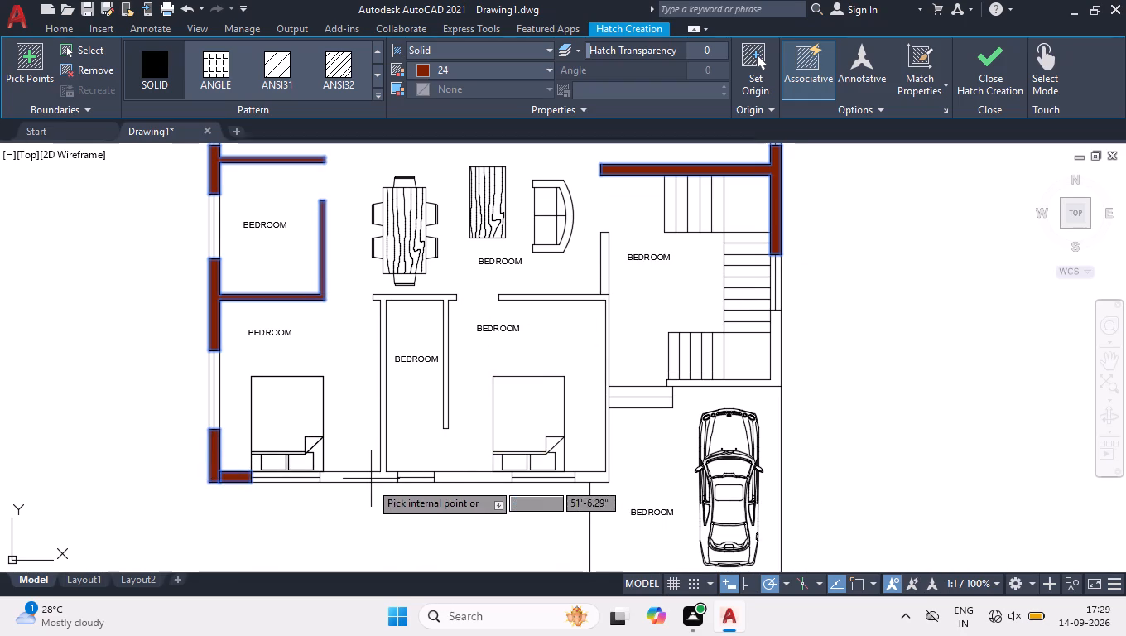
left_click(371, 480)
left_click(472, 478)
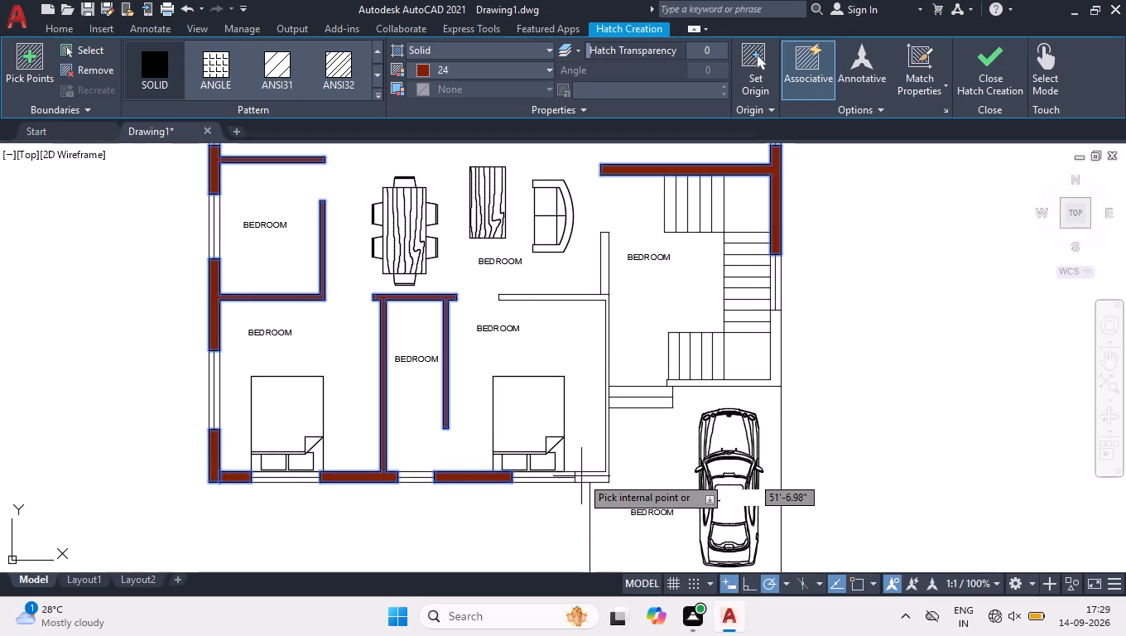
left_click(598, 479)
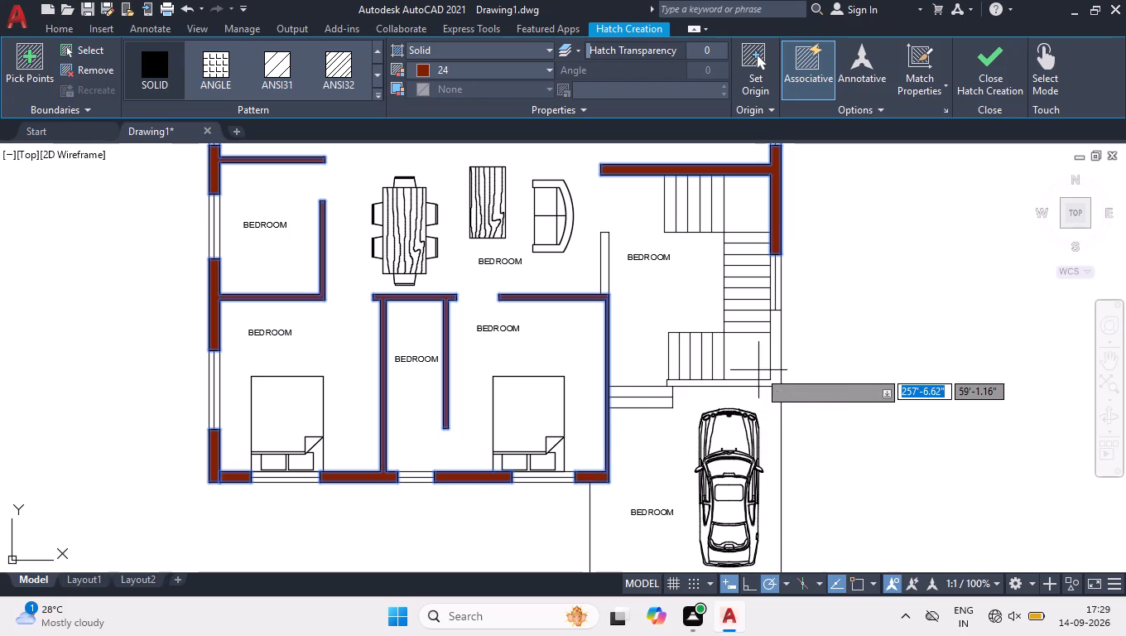
Fill the staircase's lower outer wall and the wall between the living area and staircase, and finish the hatch.
left_click(777, 367)
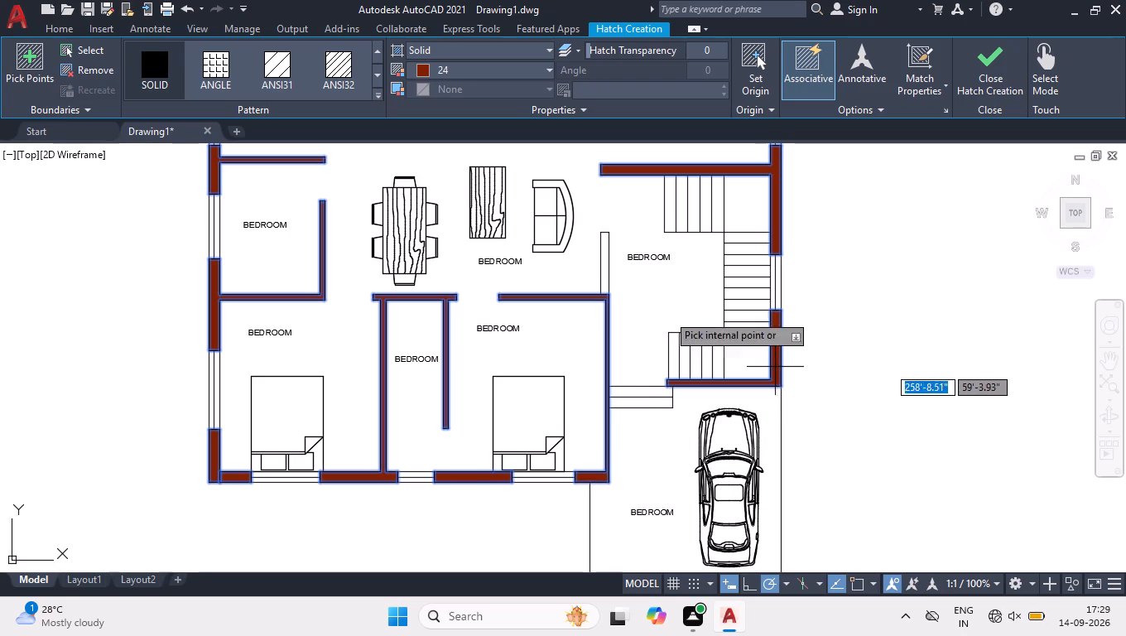
left_click(607, 271)
key("Return")
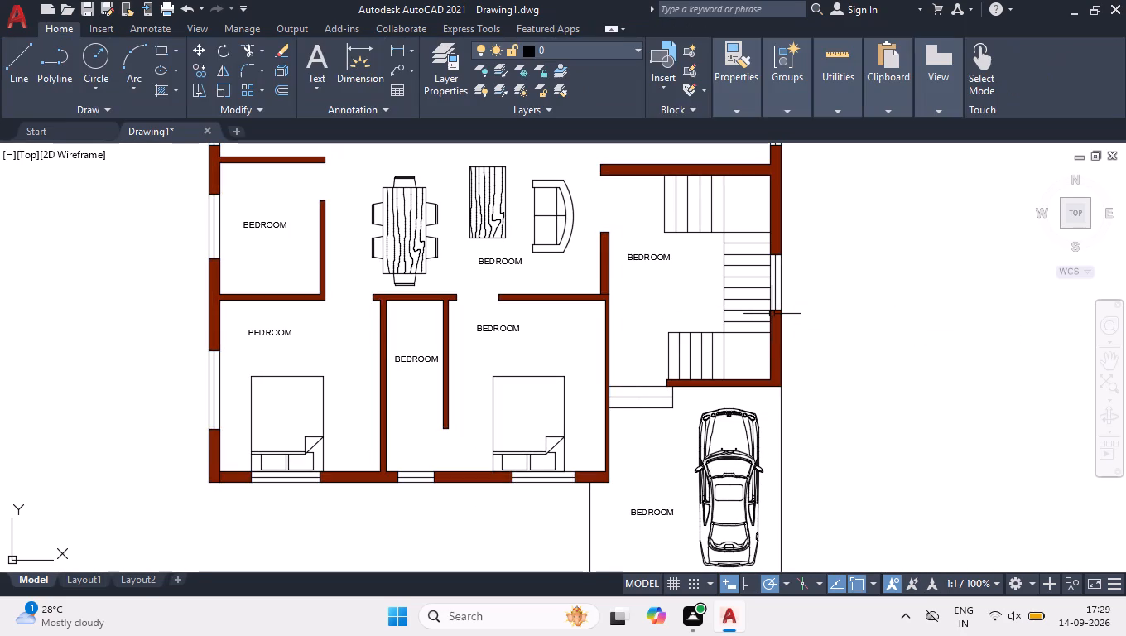
Trim the line crossing the wall joint at the lower end of the wall between the living area and staircase.
type("TR")
key("Return")
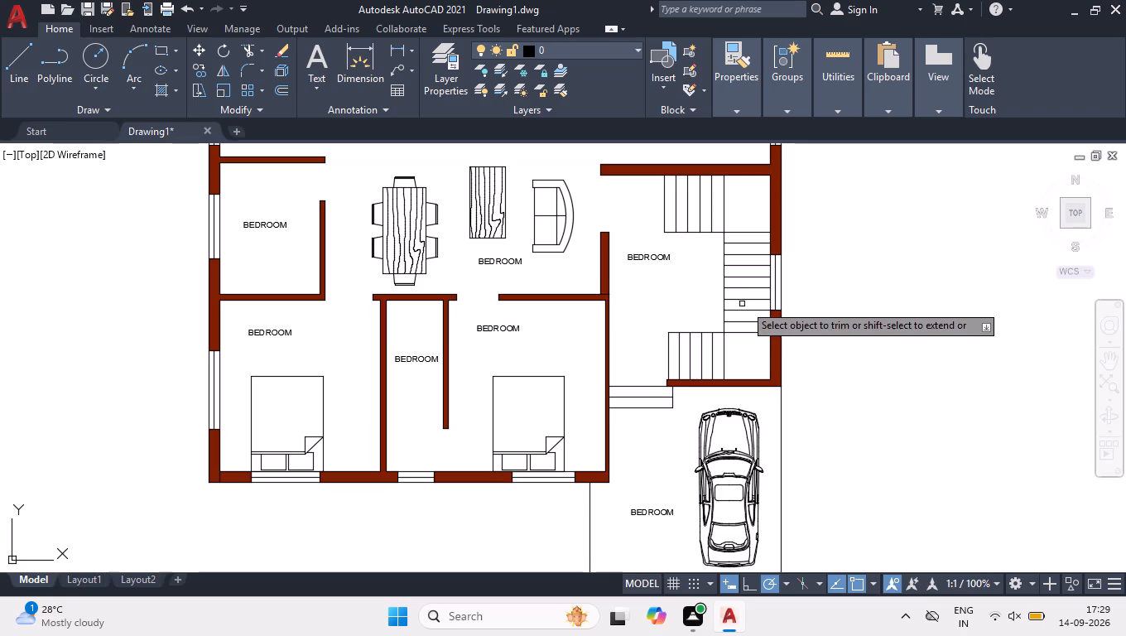
scroll(624, 267, "up", 2)
scroll(562, 319, "up", 3)
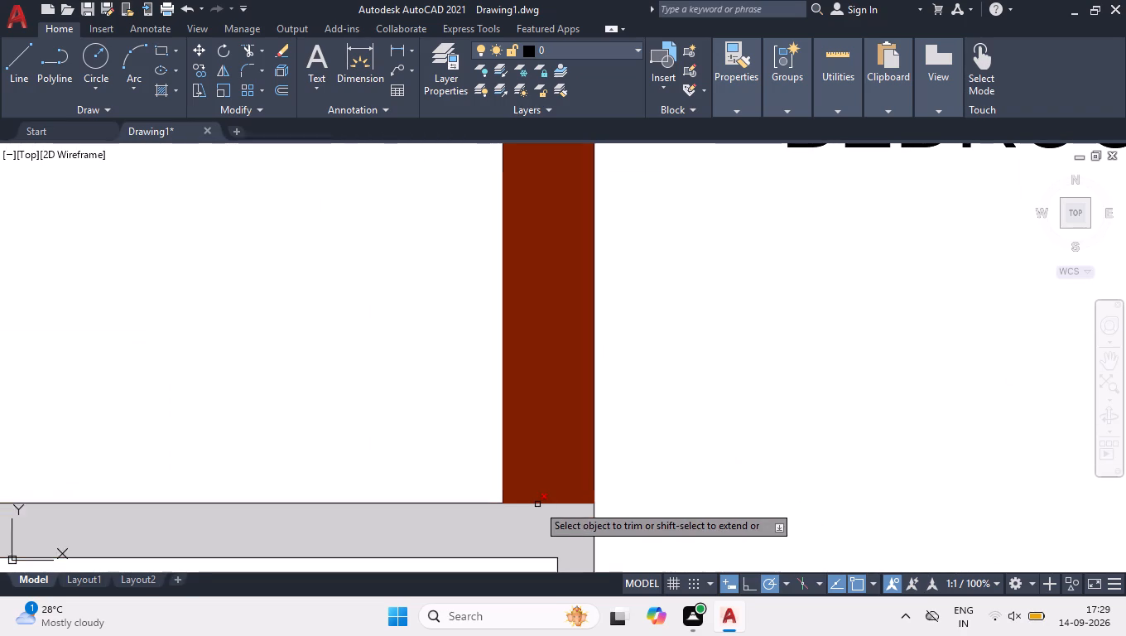
left_click(537, 503)
Trim the line dividing the filled walls at the lower-left bedroom's outer corner.
scroll(695, 363, "down", 5)
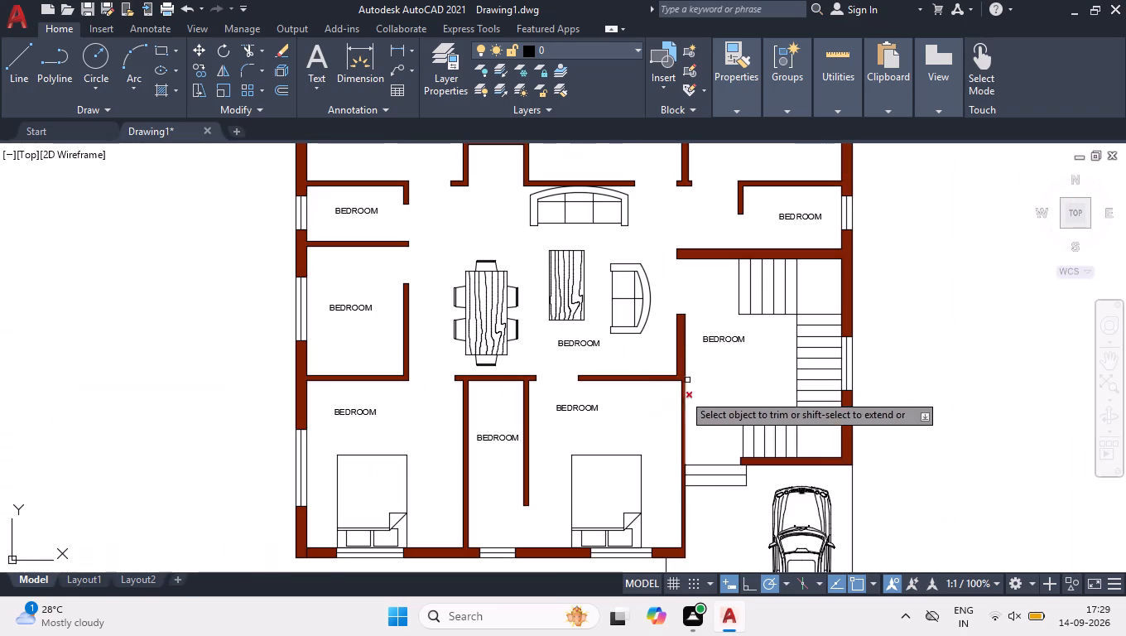
scroll(544, 473, "down", 1)
scroll(366, 547, "up", 1)
scroll(432, 523, "up", 1)
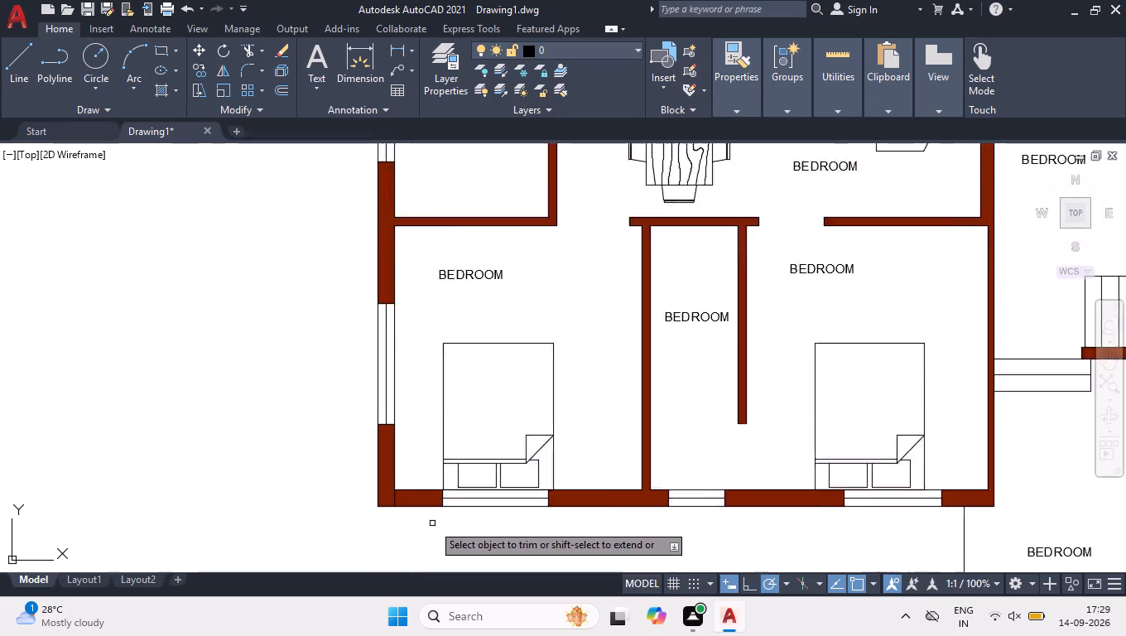
scroll(432, 523, "up", 2)
scroll(330, 489, "up", 2)
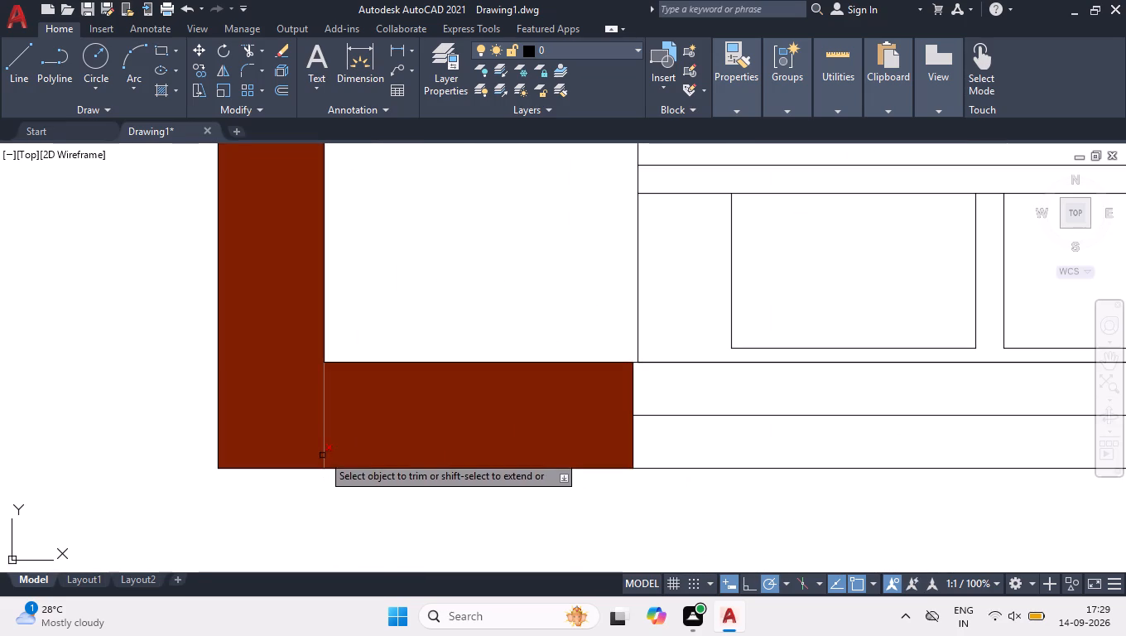
left_click(325, 446)
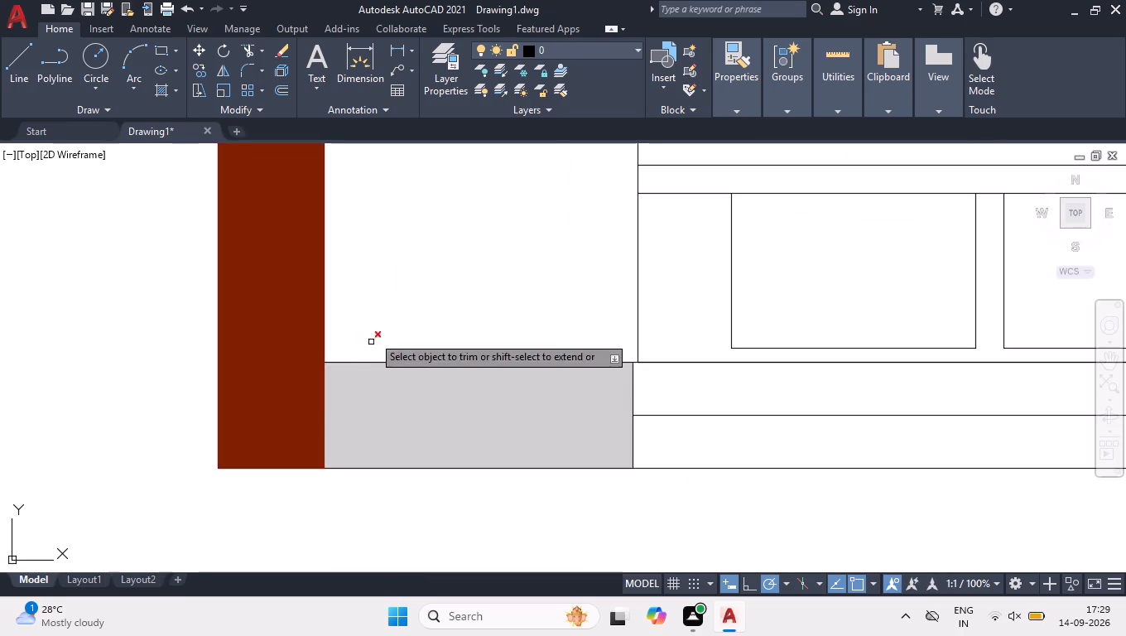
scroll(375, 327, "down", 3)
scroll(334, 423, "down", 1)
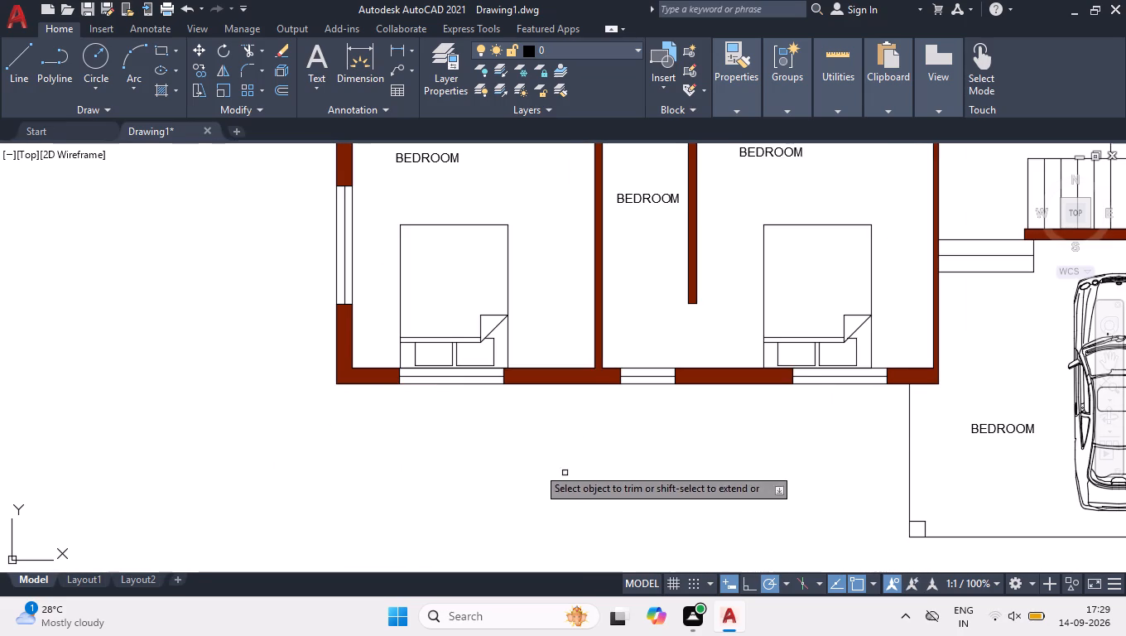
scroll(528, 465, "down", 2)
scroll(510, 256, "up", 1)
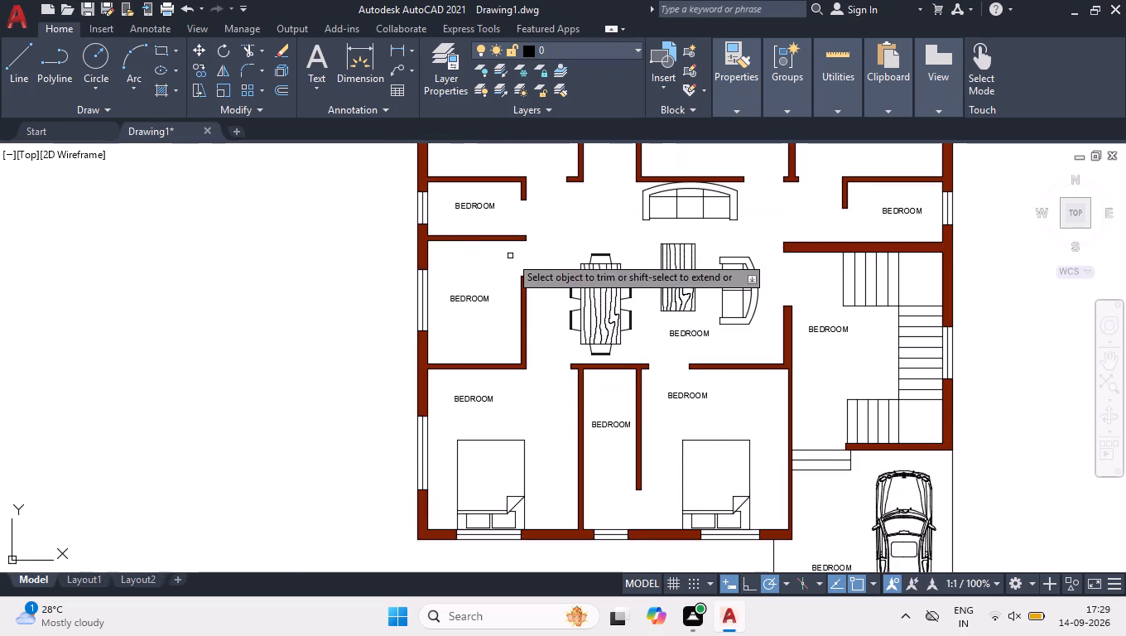
Examine the filled walls across the whole plan for remaining stray lines at the joints, and end trimming.
scroll(510, 256, "up", 2)
scroll(497, 258, "down", 1)
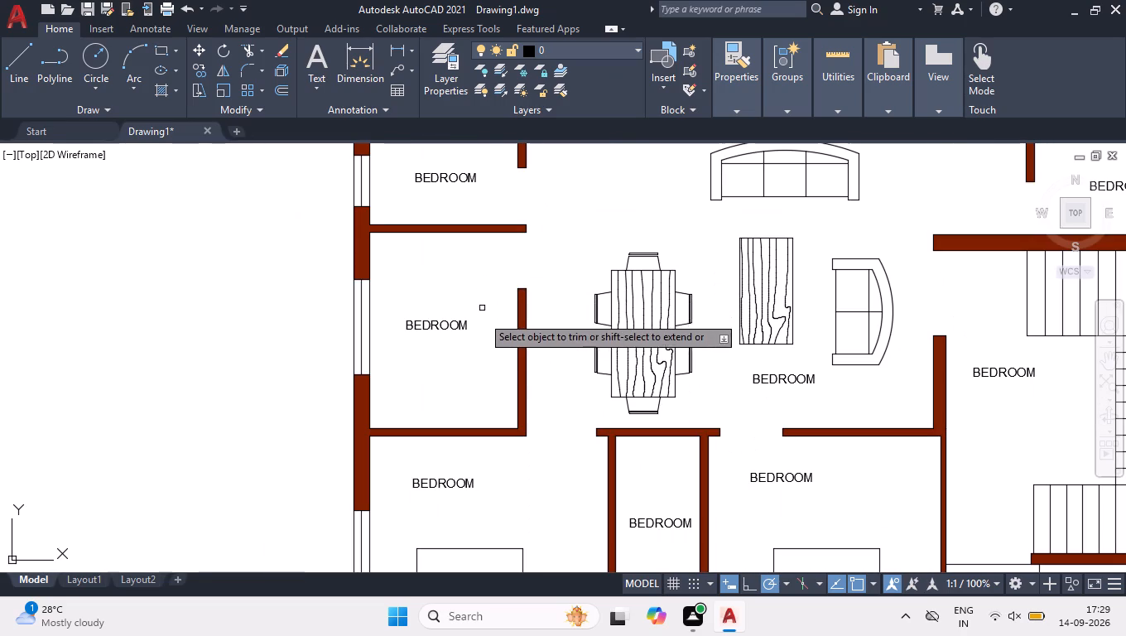
scroll(455, 340, "down", 2)
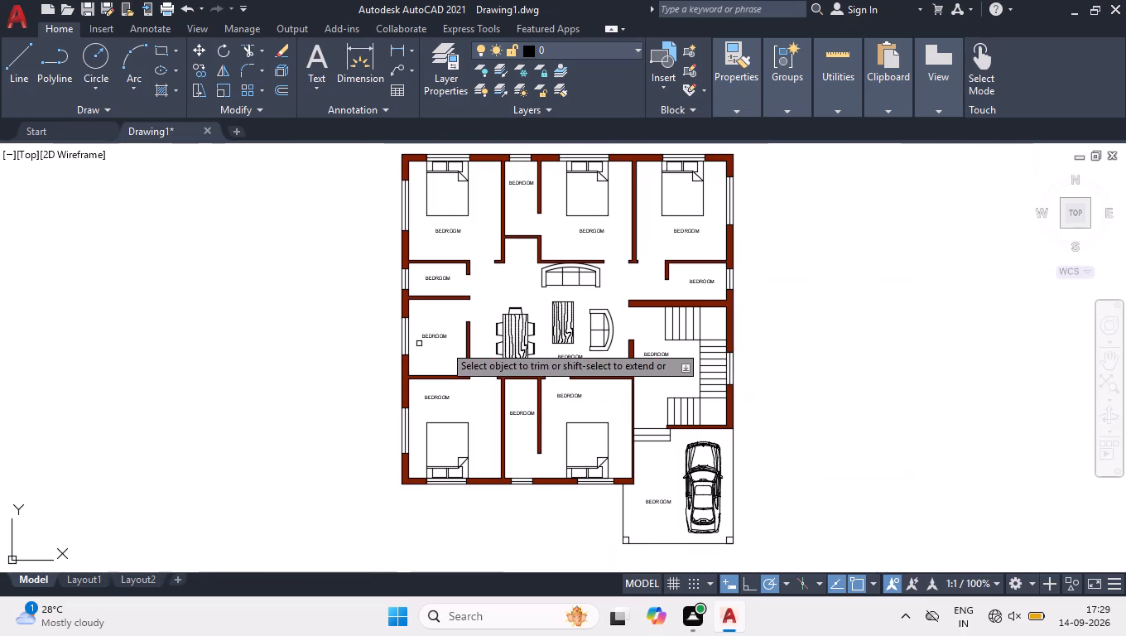
scroll(574, 309, "down", 1)
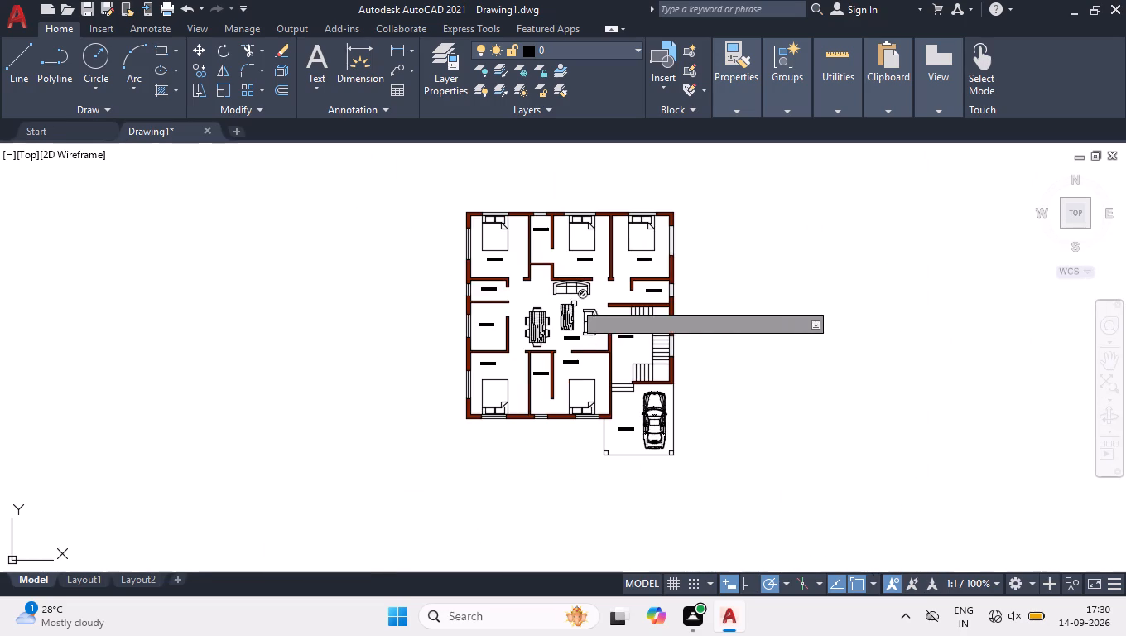
scroll(574, 205, "up", 2)
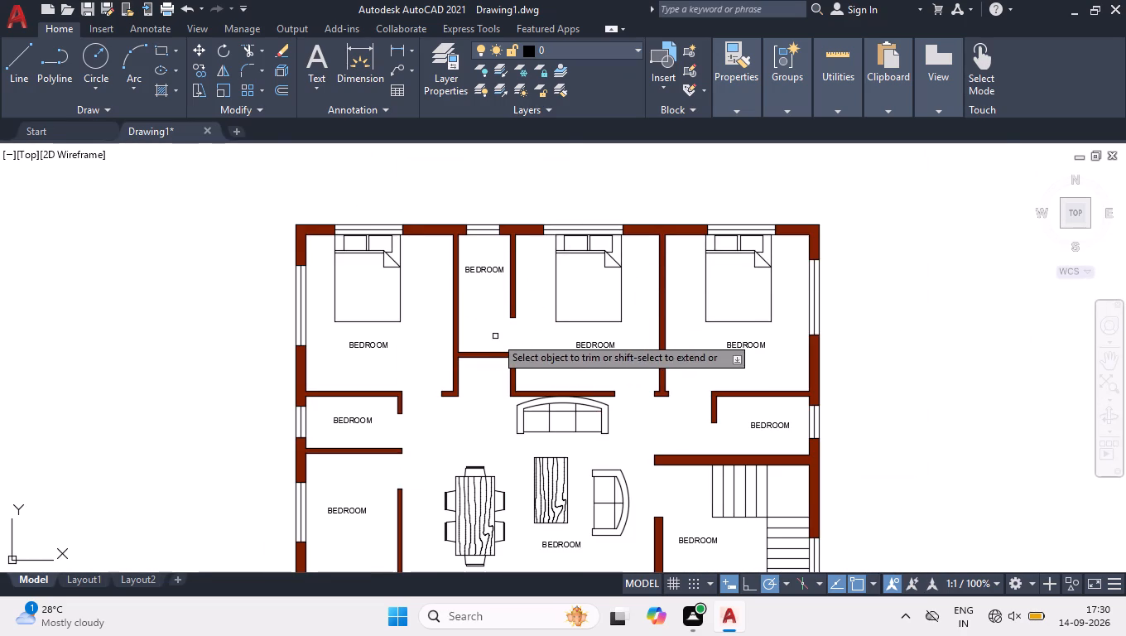
scroll(495, 336, "up", 1)
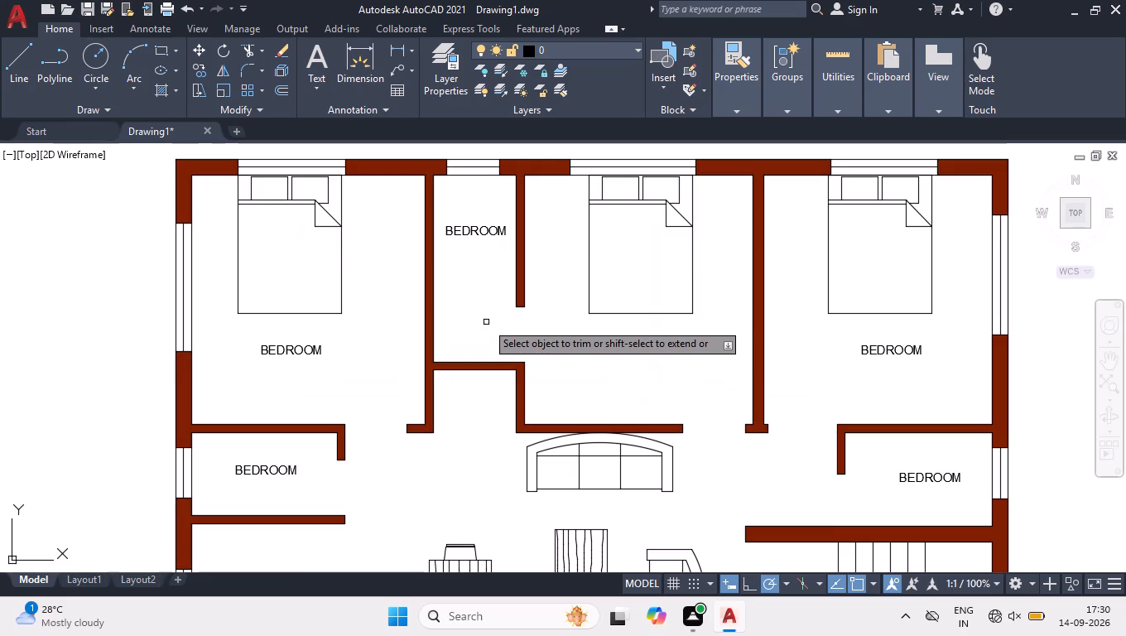
key("Return")
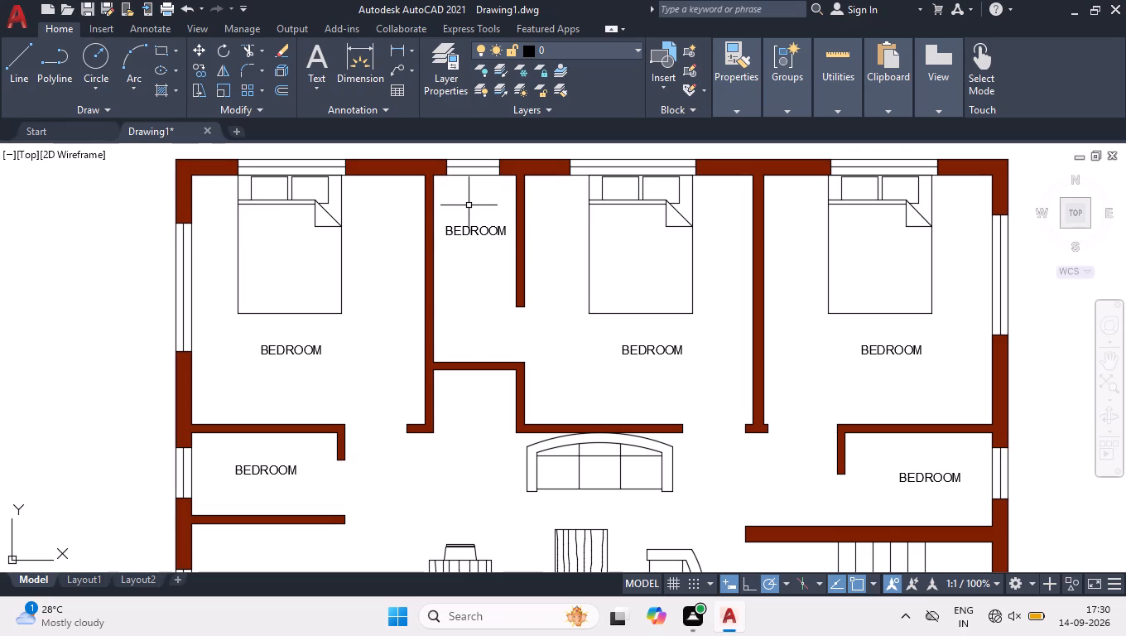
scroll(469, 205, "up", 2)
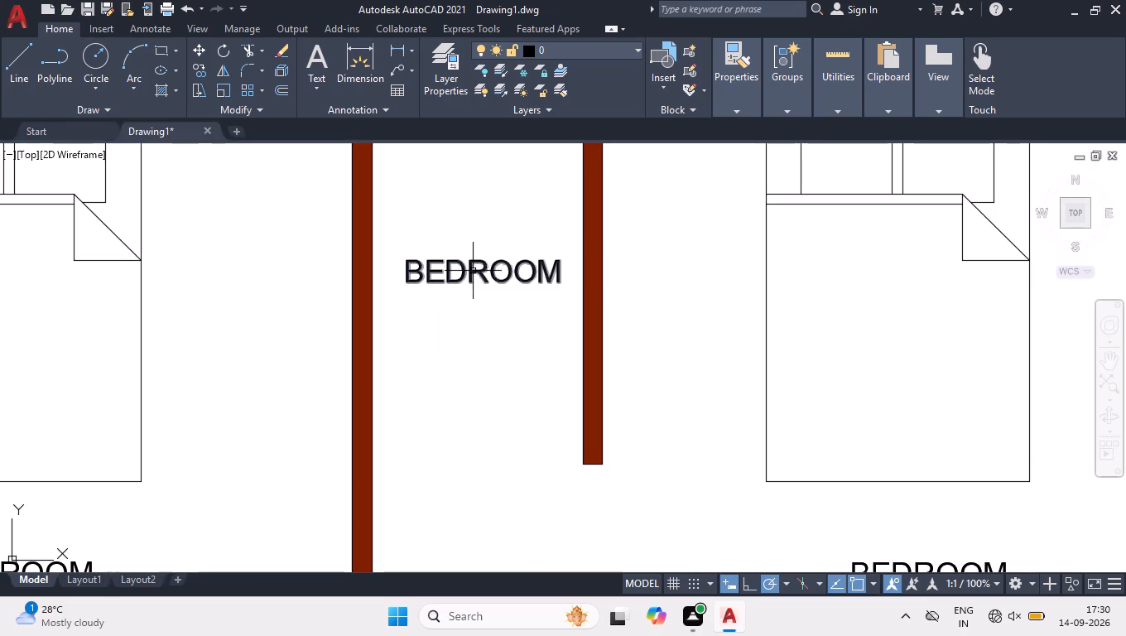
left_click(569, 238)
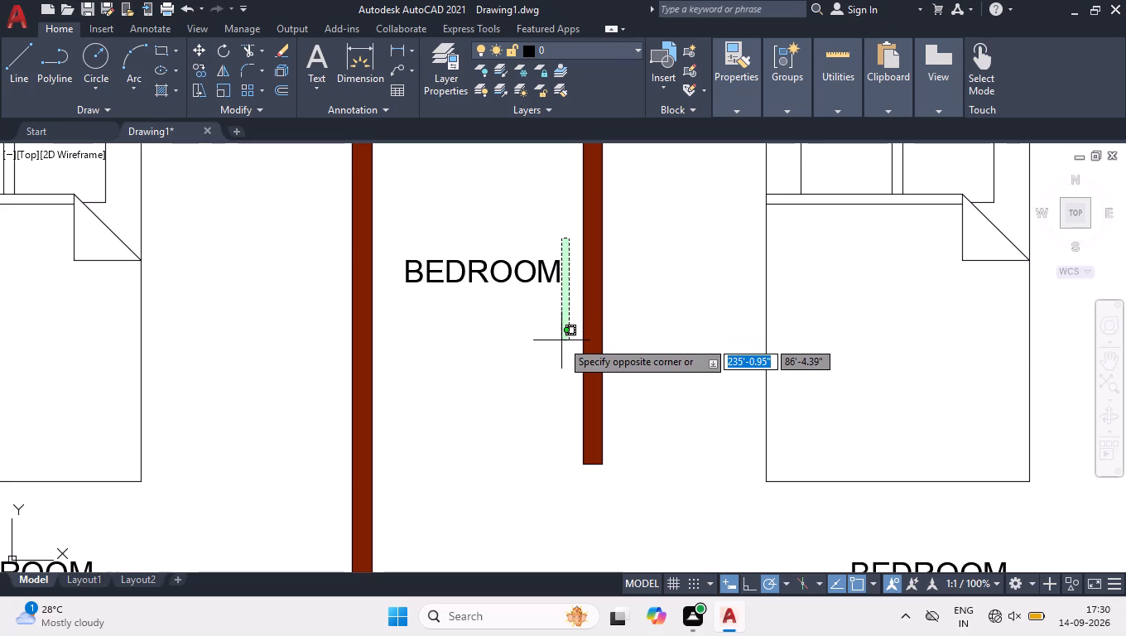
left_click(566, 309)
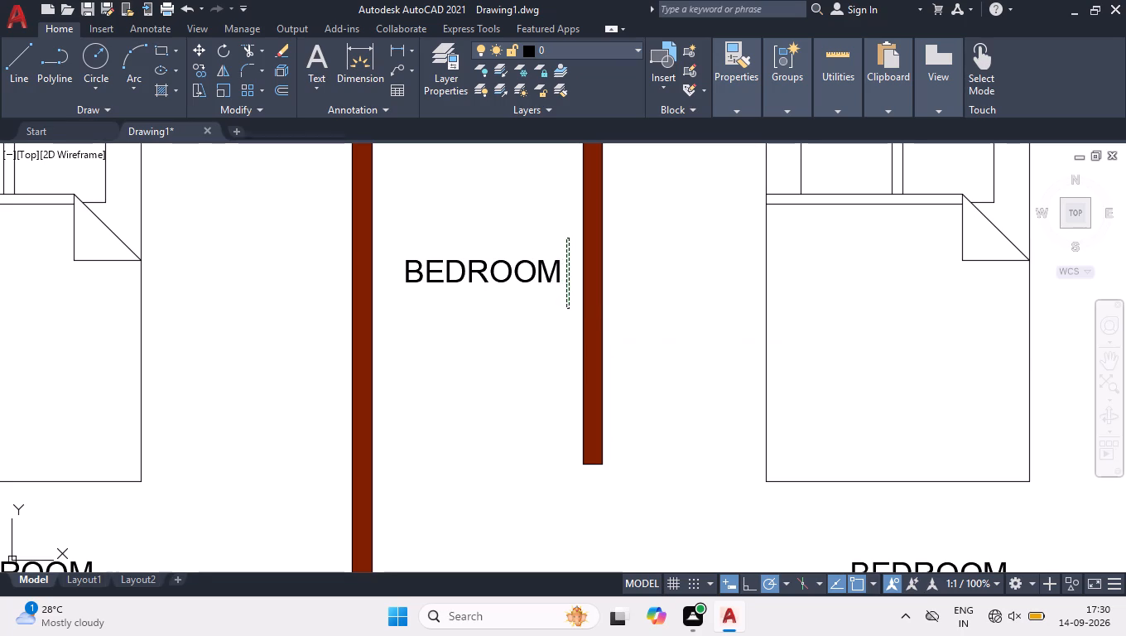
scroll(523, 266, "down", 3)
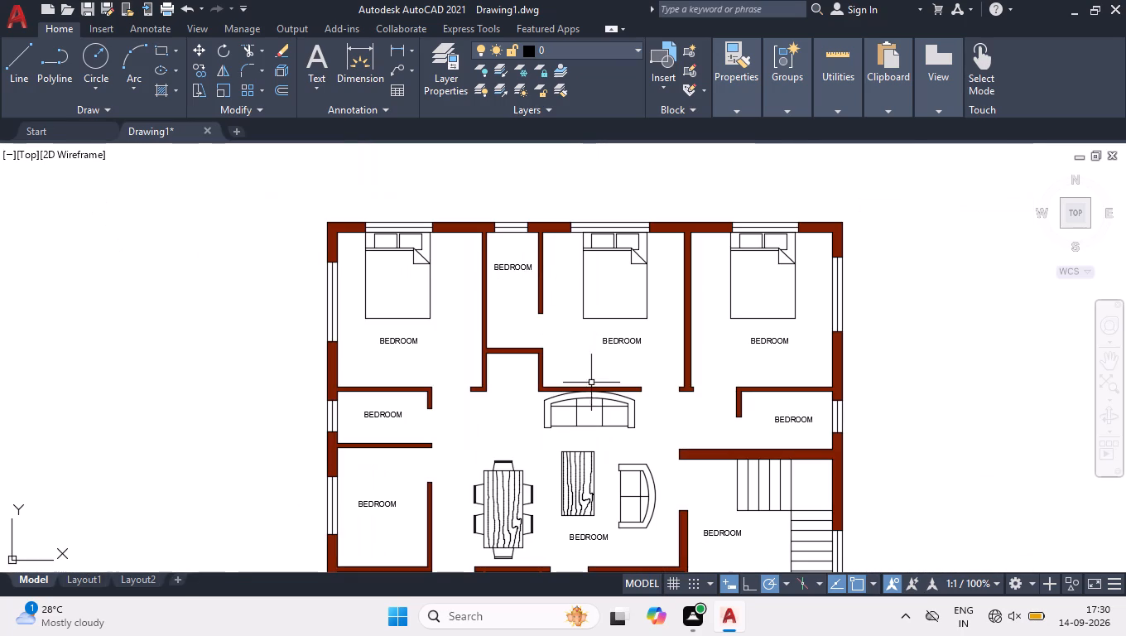
Measure the top-left bedroom and add its size, 11'3" X 12', as a second line under its BEDROOM label.
scroll(359, 306, "up", 2)
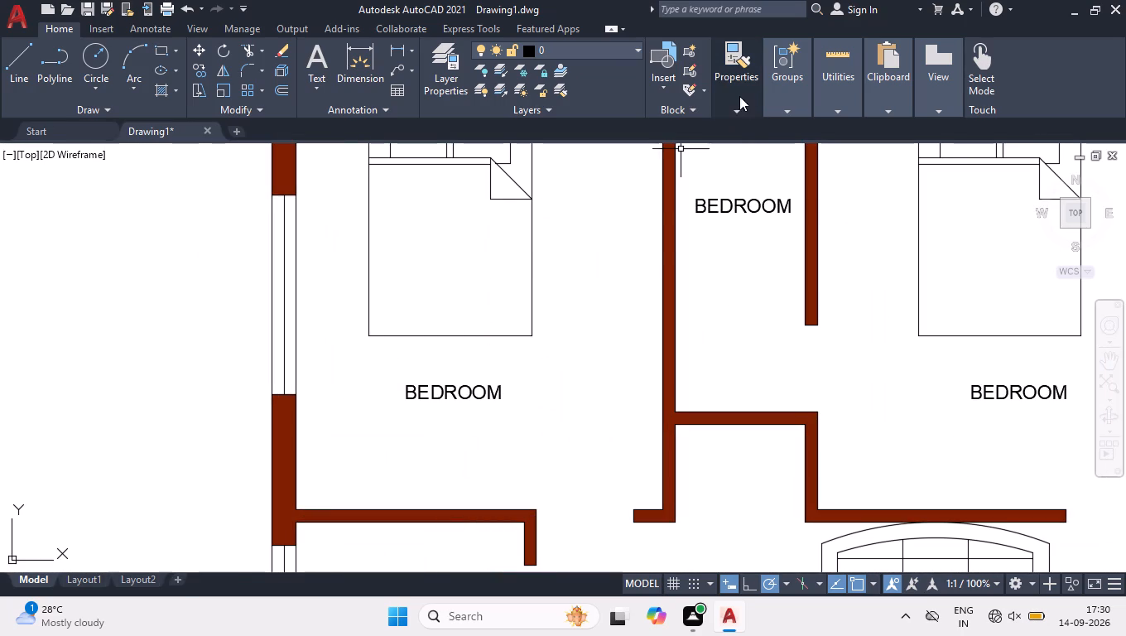
left_click(818, 131)
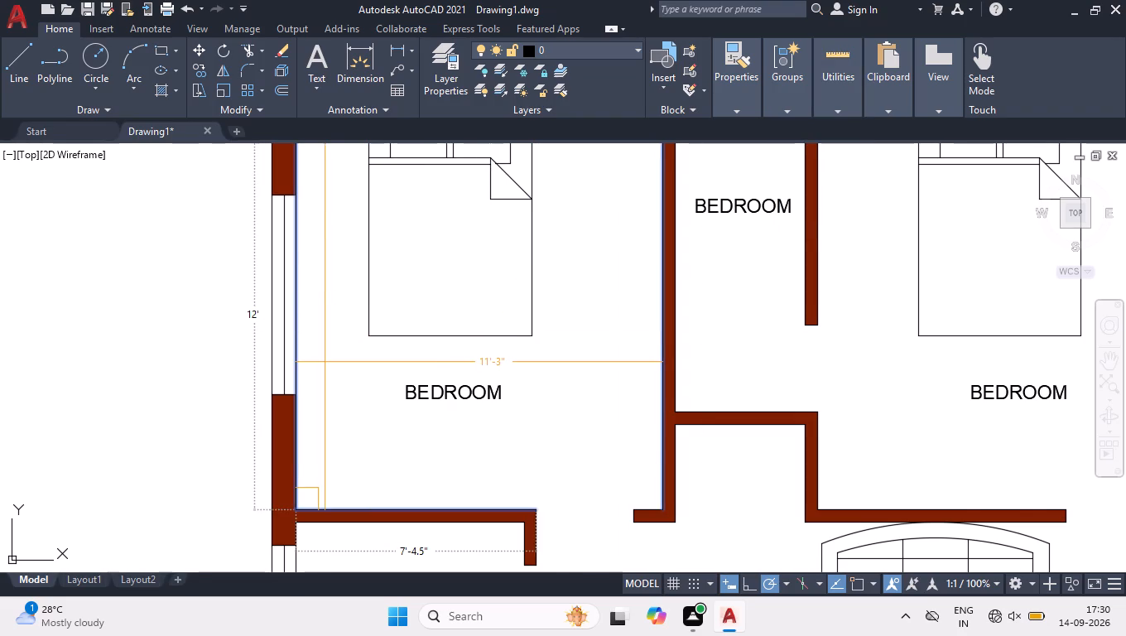
scroll(325, 362, "down", 1)
key("Return")
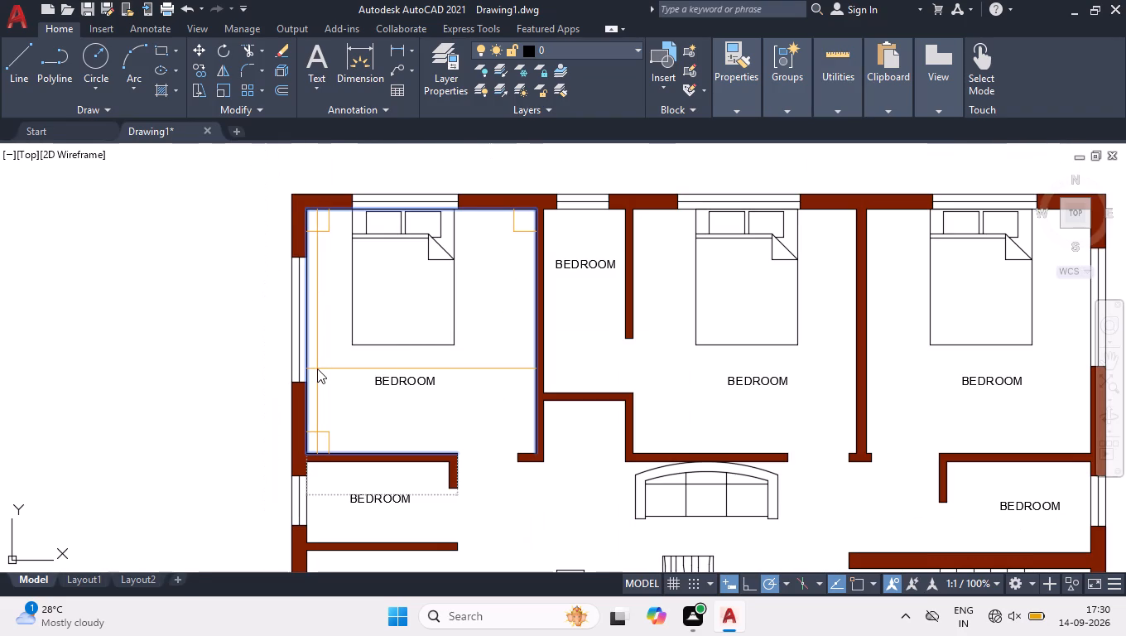
scroll(403, 389, "up", 3)
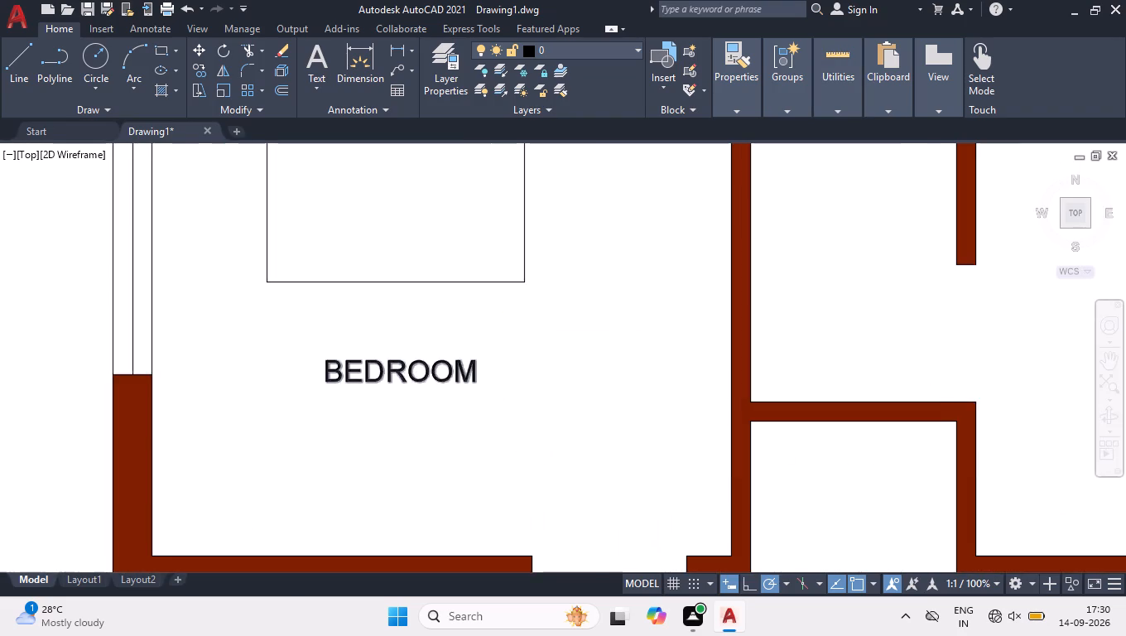
left_click(401, 378)
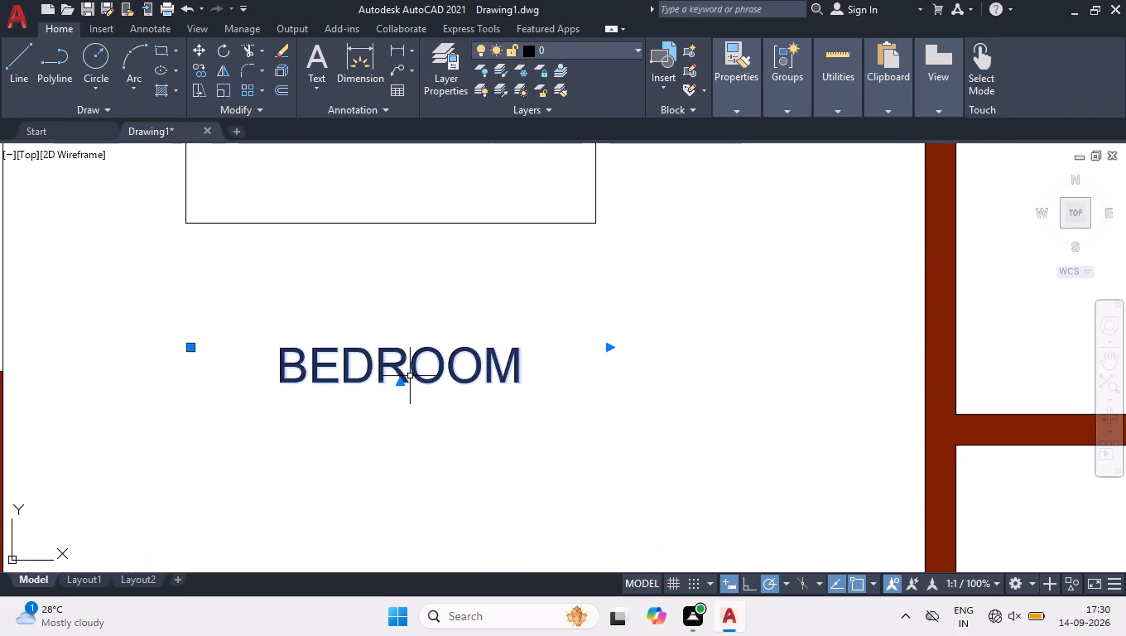
double_click(412, 373)
left_click(560, 377)
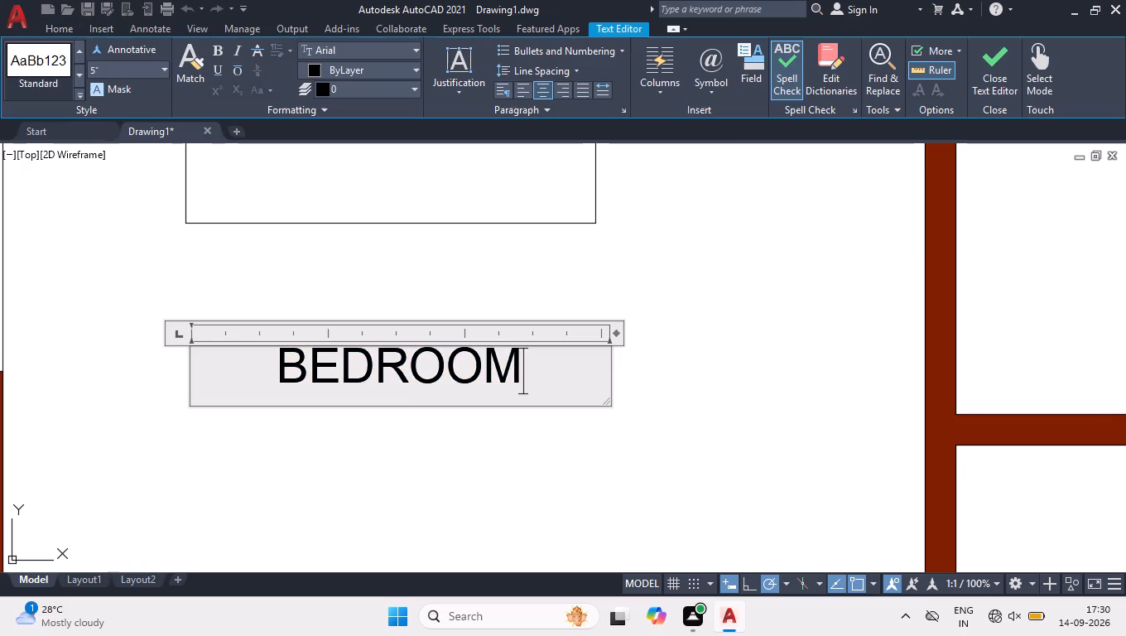
key("Return")
type("11'3\" X 12'")
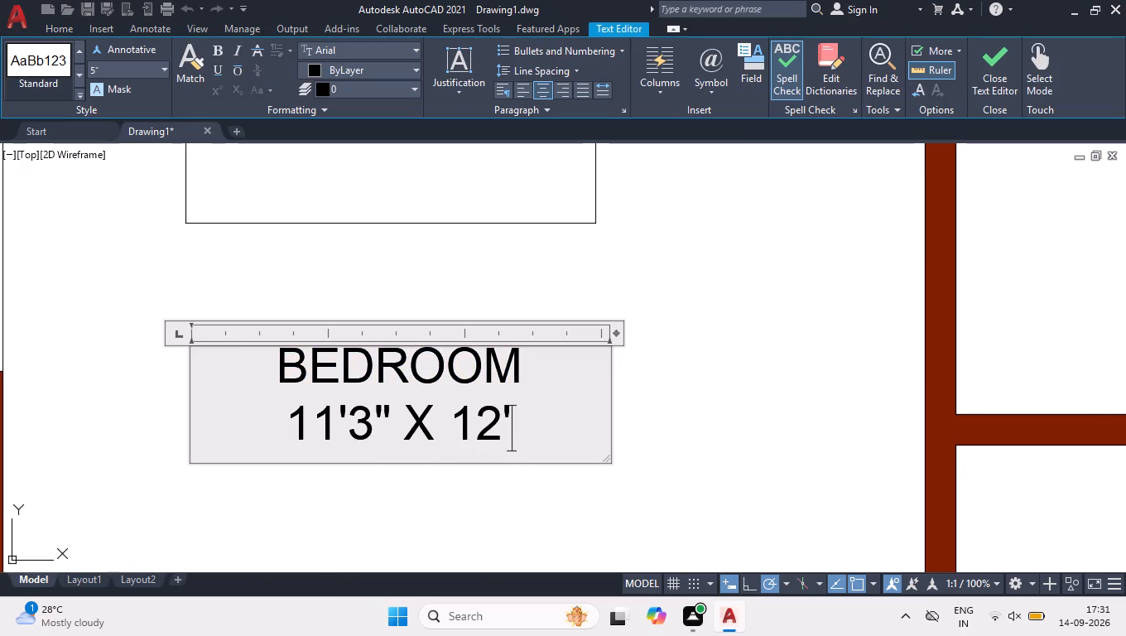
left_click(777, 223)
Measure the top-middle bedroom with the bed and add 11' X 12' as a second line under its BEDROOM label.
scroll(432, 345, "down", 2)
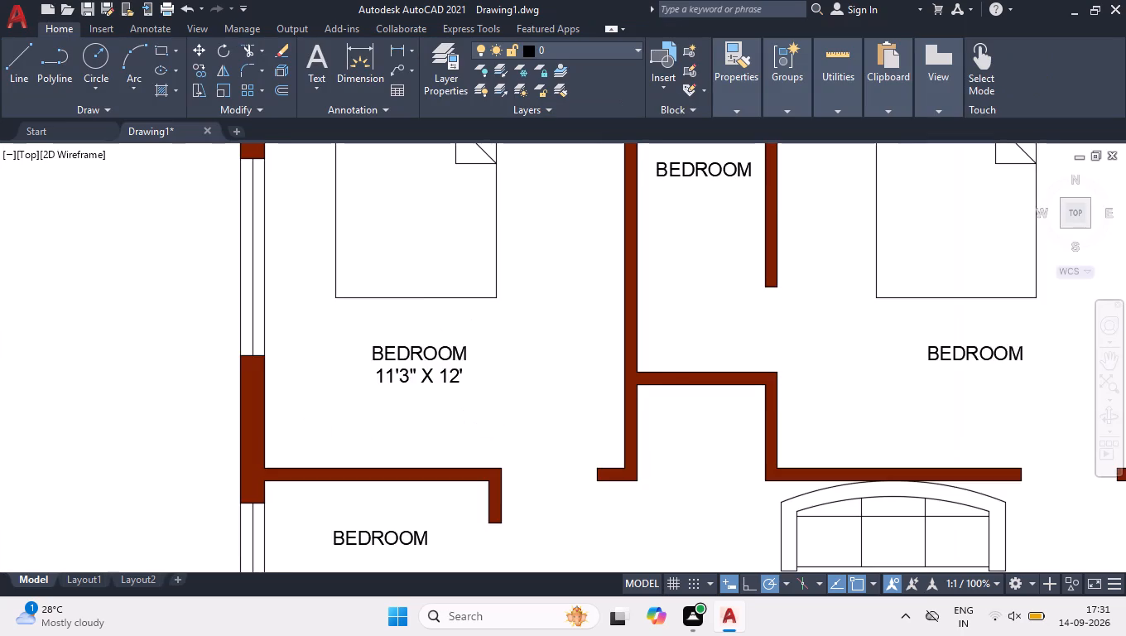
scroll(471, 308, "down", 2)
scroll(765, 311, "up", 1)
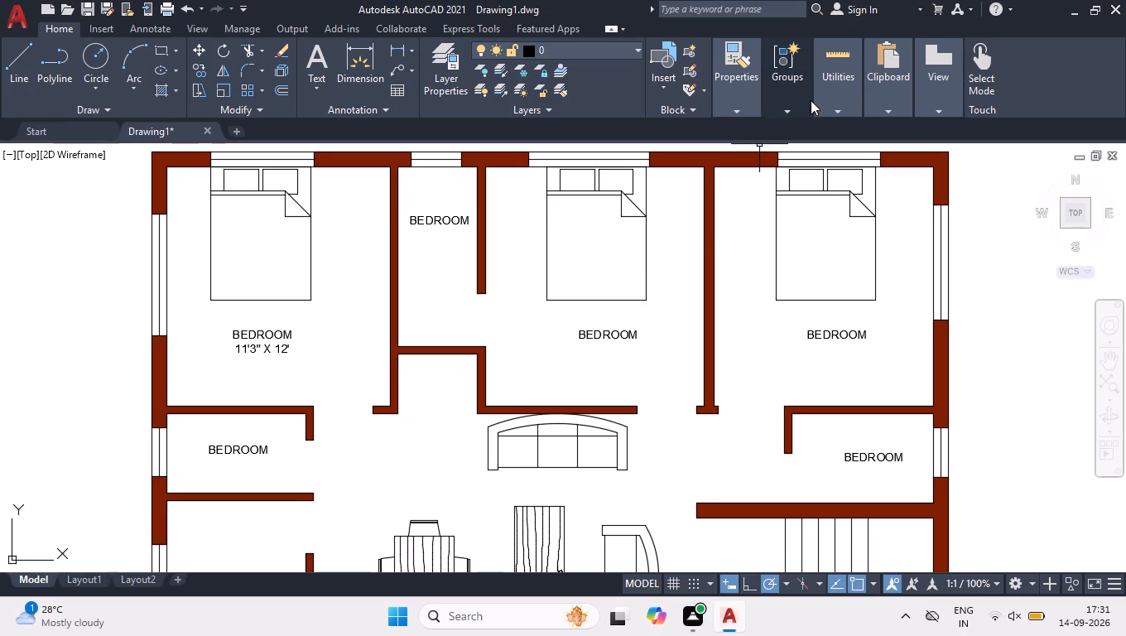
left_click(814, 142)
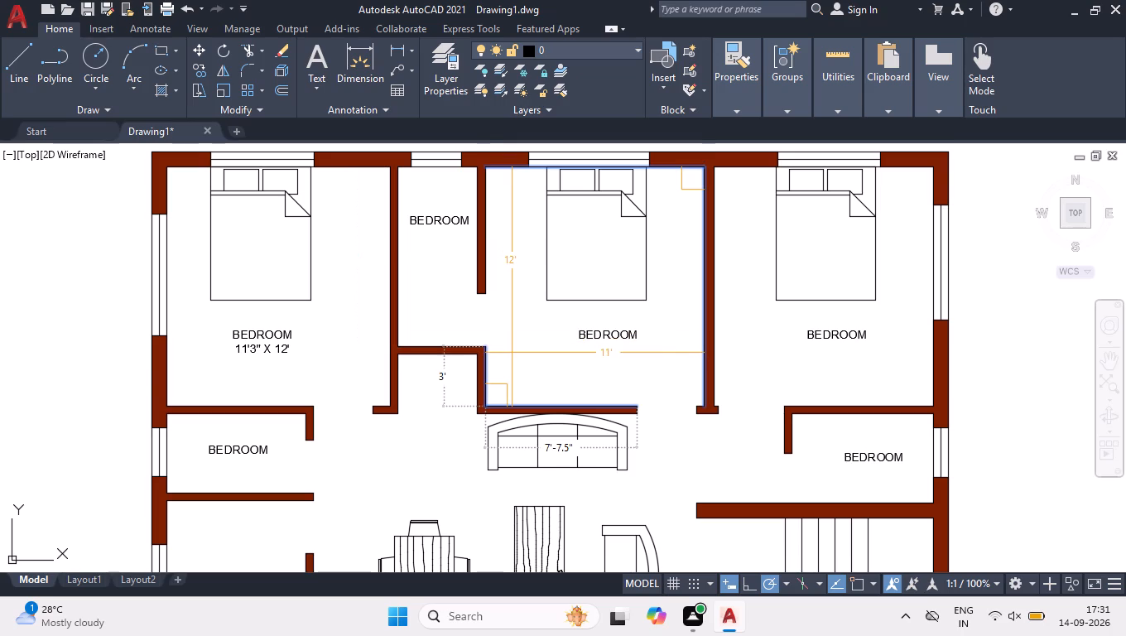
key("Return")
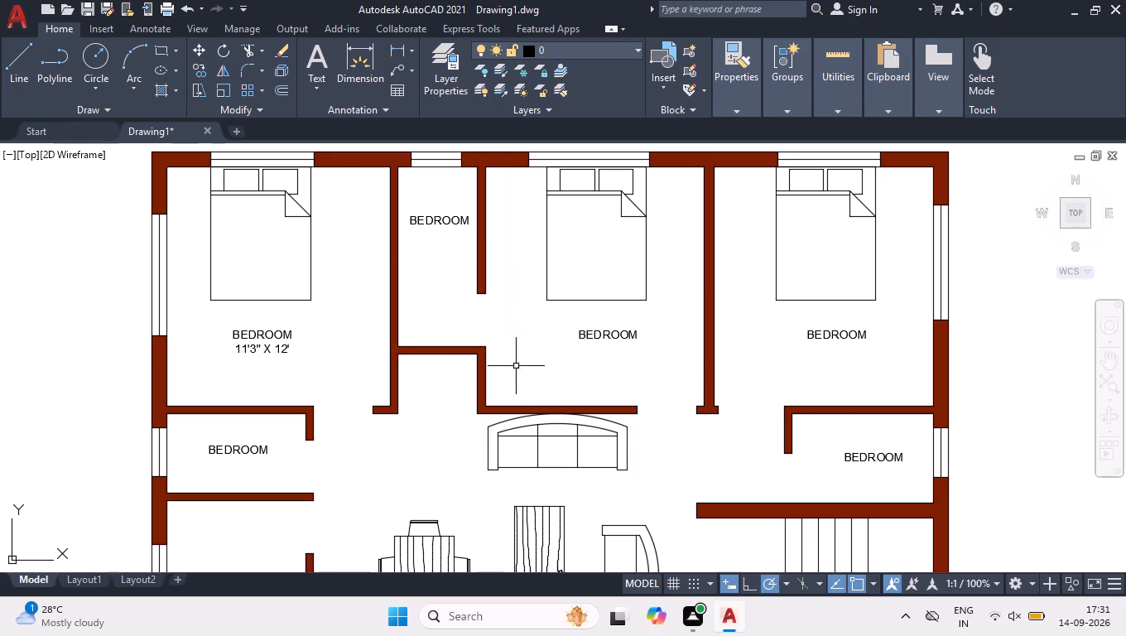
scroll(613, 316, "up", 3)
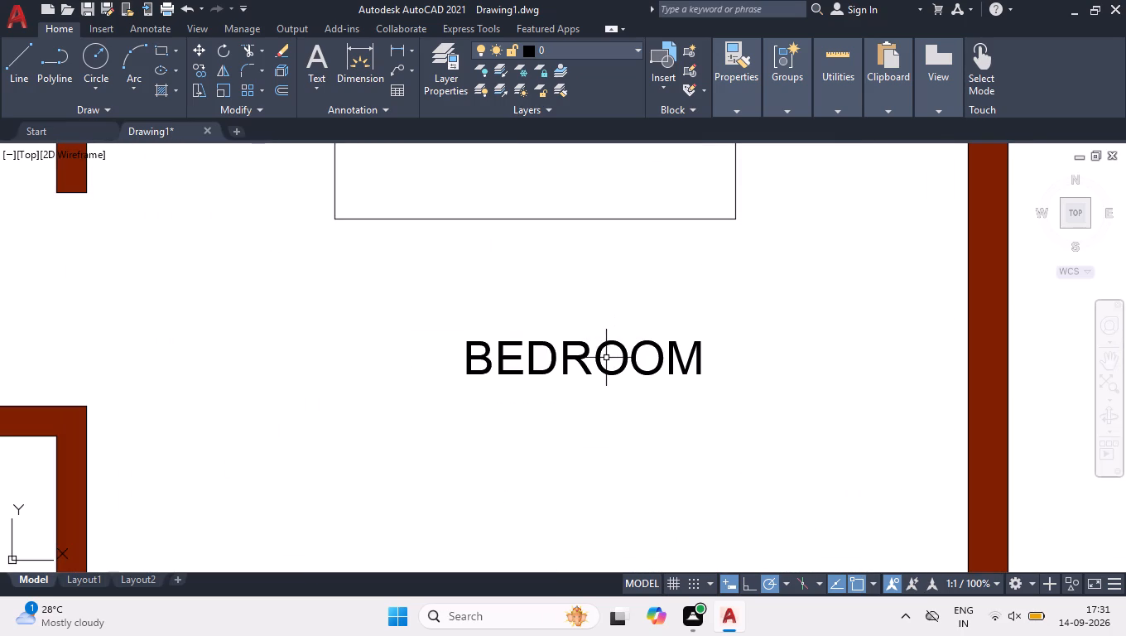
left_click(606, 344)
left_click(606, 344)
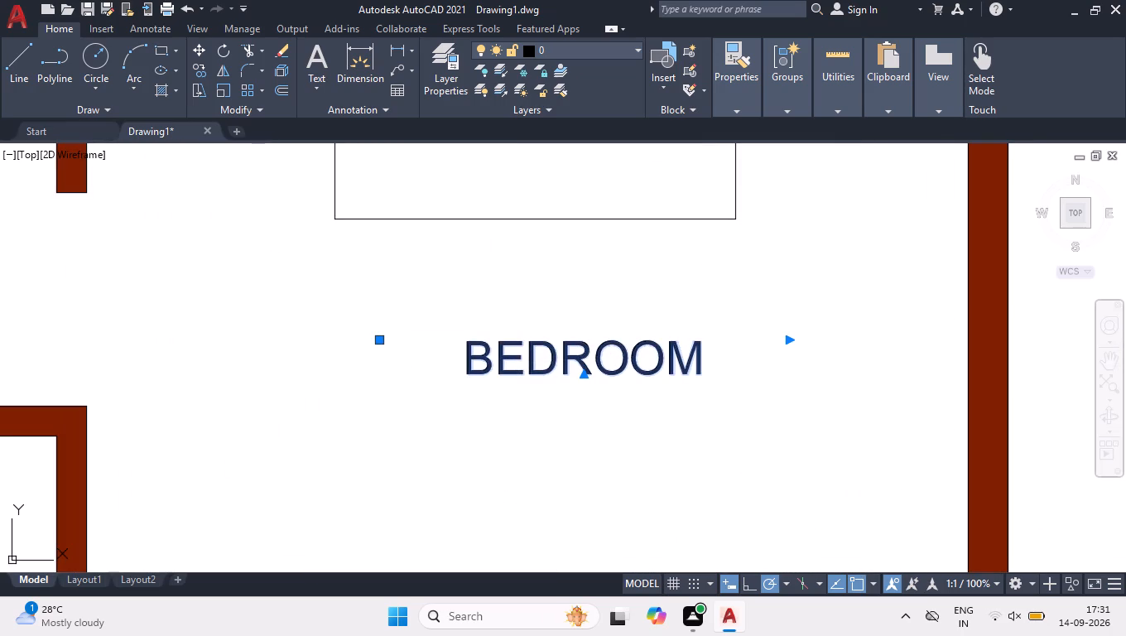
left_click(713, 374)
key("Return")
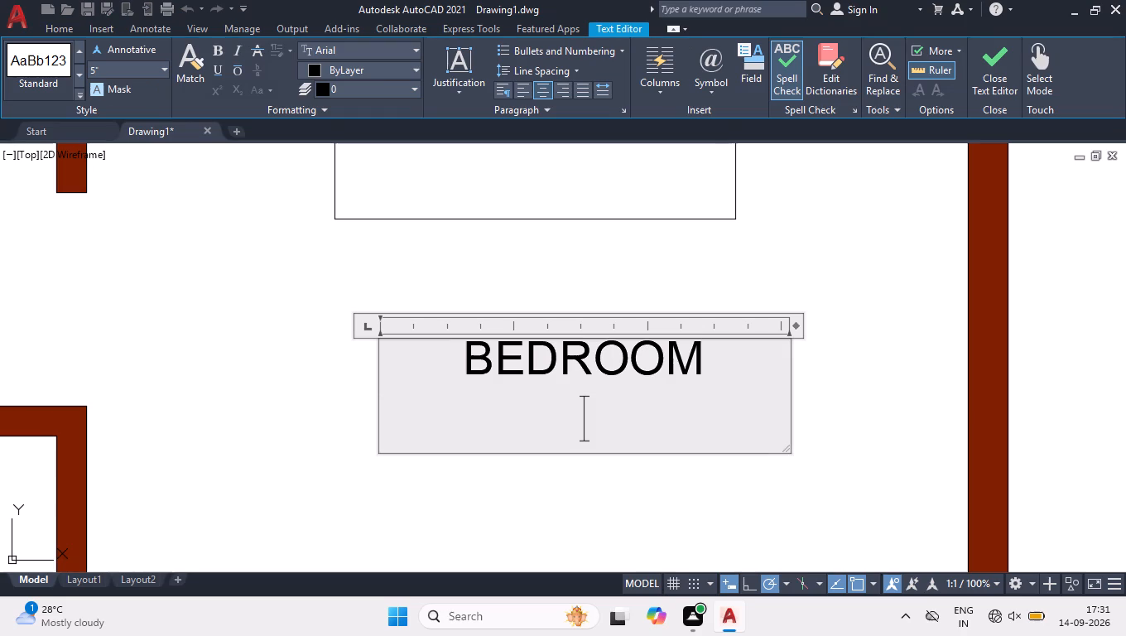
type("11")
type("' X 12'")
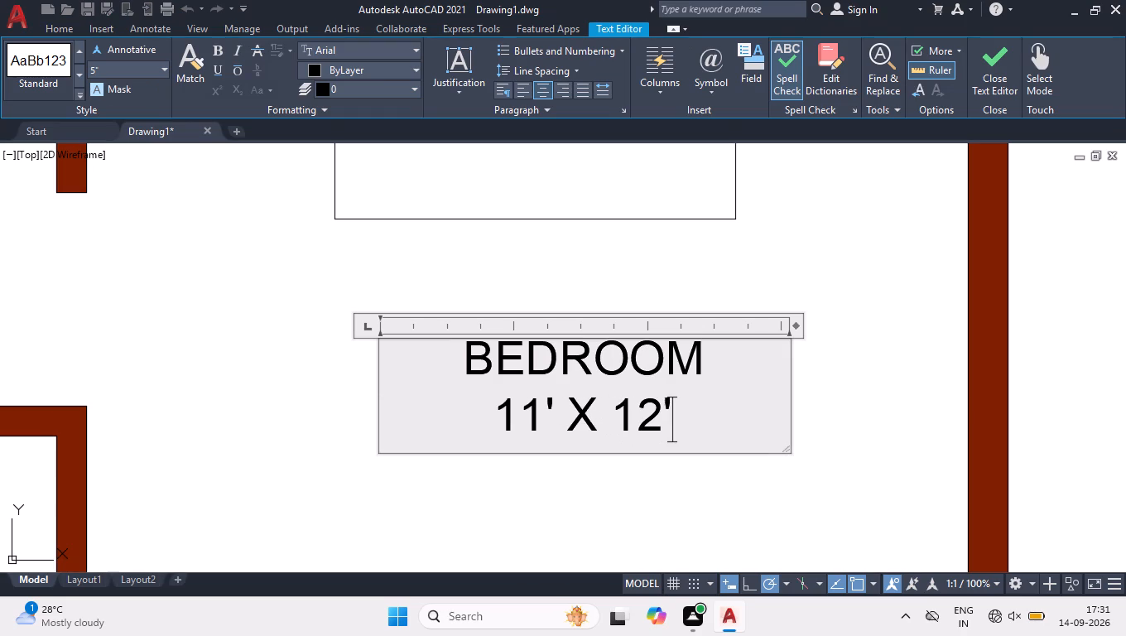
left_click(620, 279)
Measure the top-right bedroom and add 12' X 12' as a second line under its BEDROOM label.
scroll(618, 281, "down", 2)
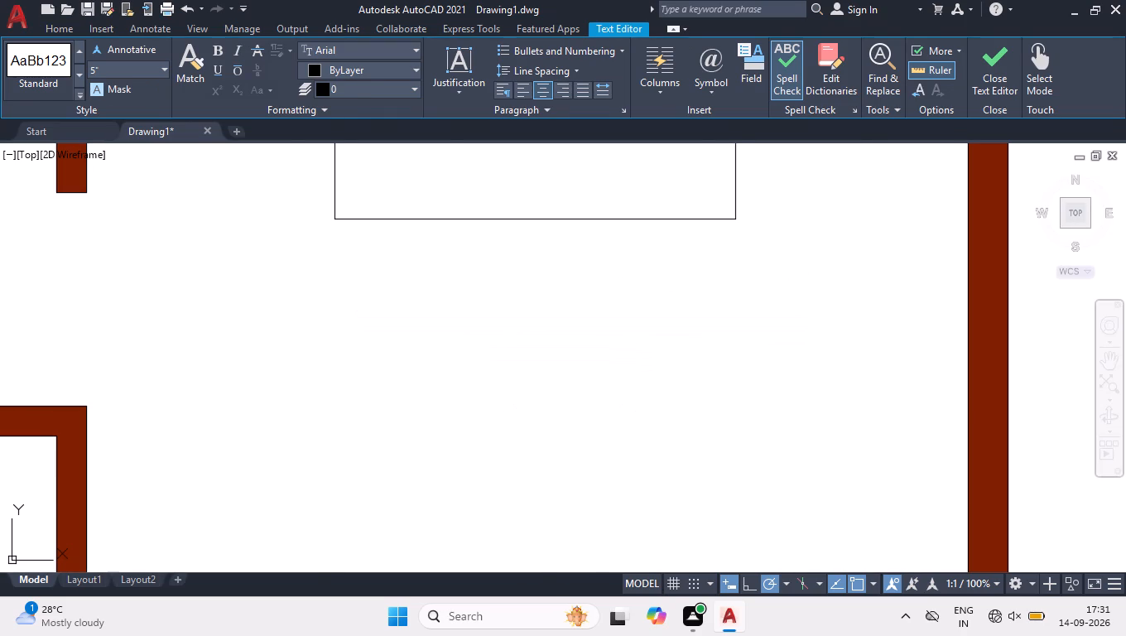
scroll(603, 304, "down", 3)
scroll(736, 335, "up", 1)
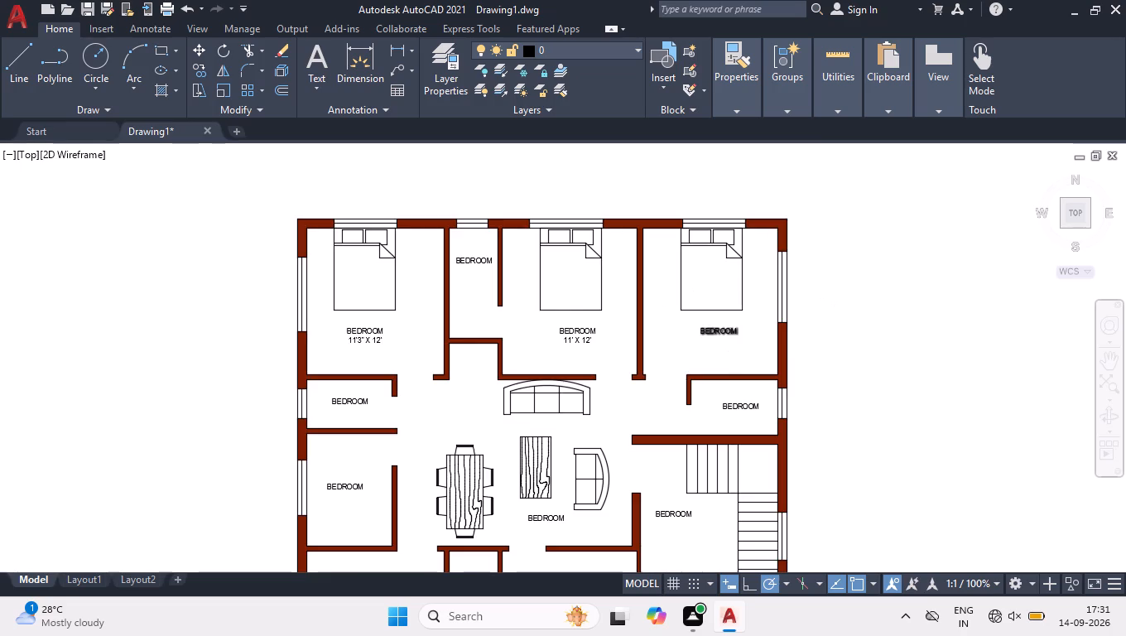
scroll(681, 321, "up", 1)
scroll(708, 376, "down", 1)
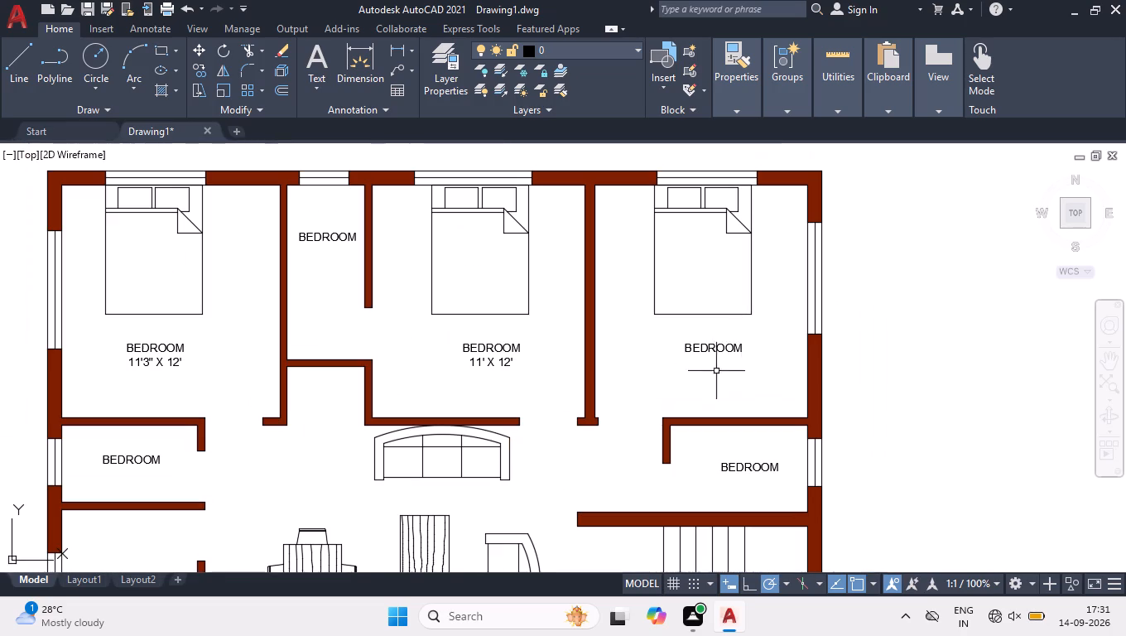
left_click(807, 135)
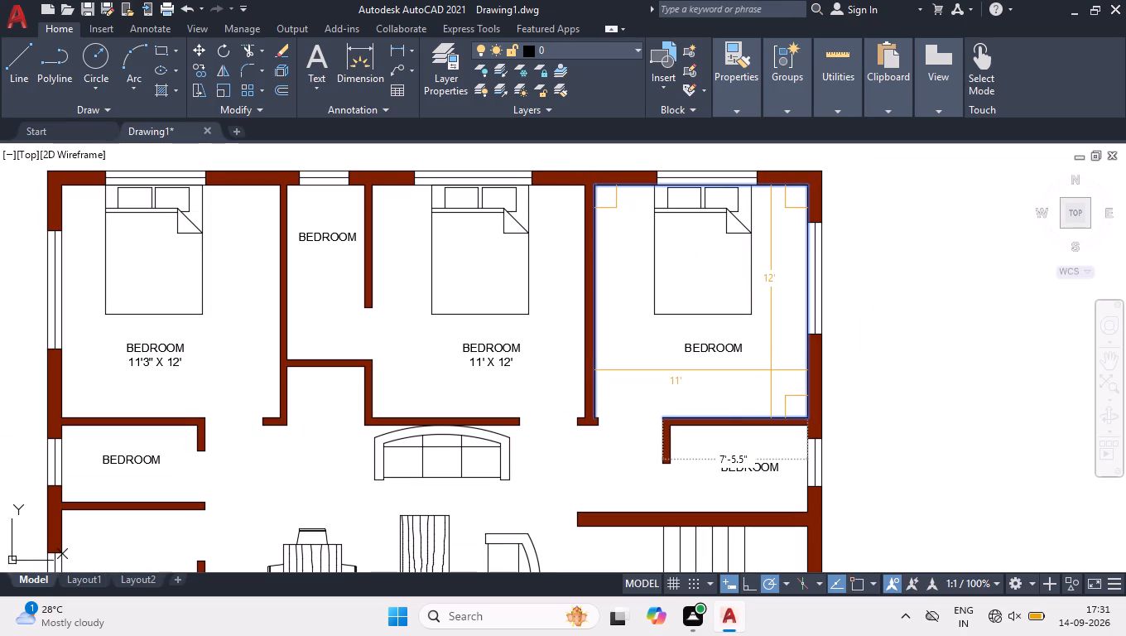
key("Return")
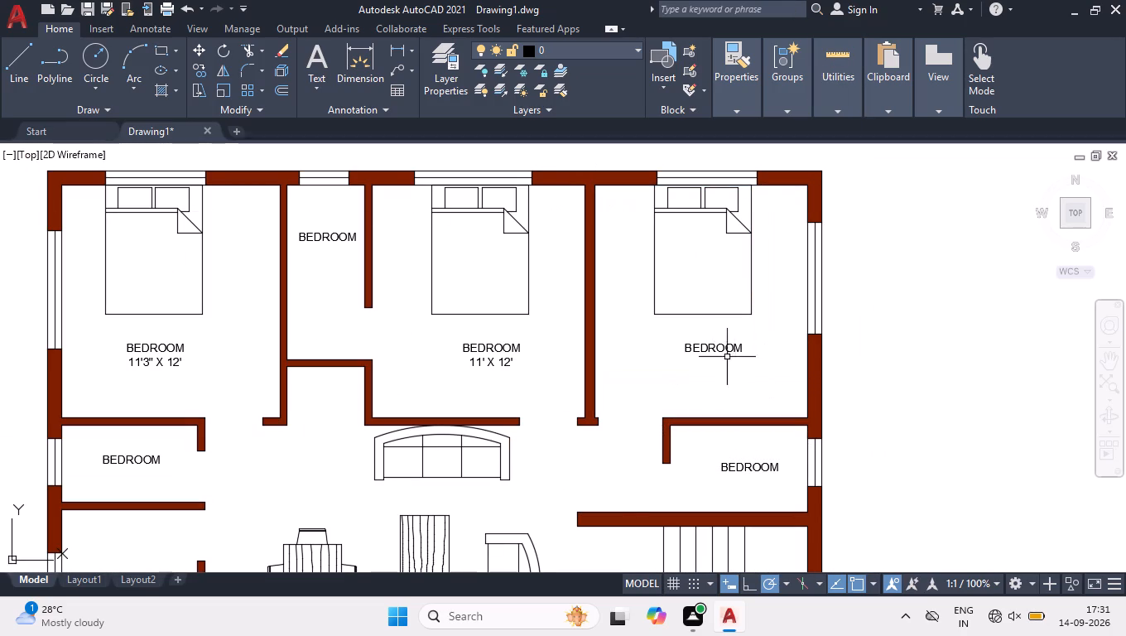
scroll(702, 348, "up", 4)
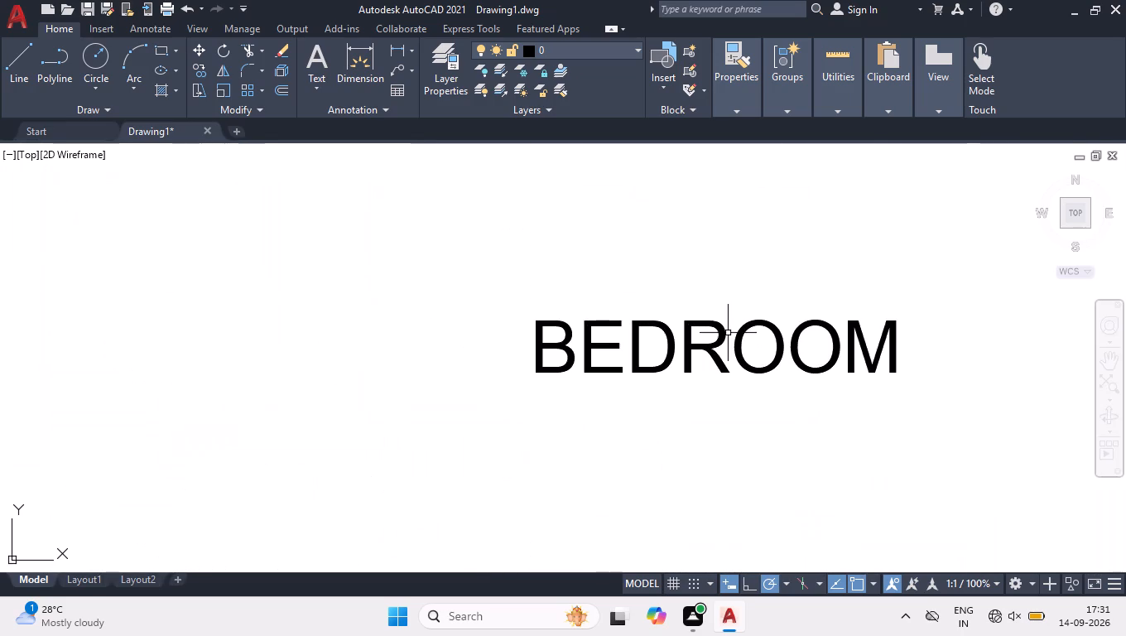
double_click(728, 332)
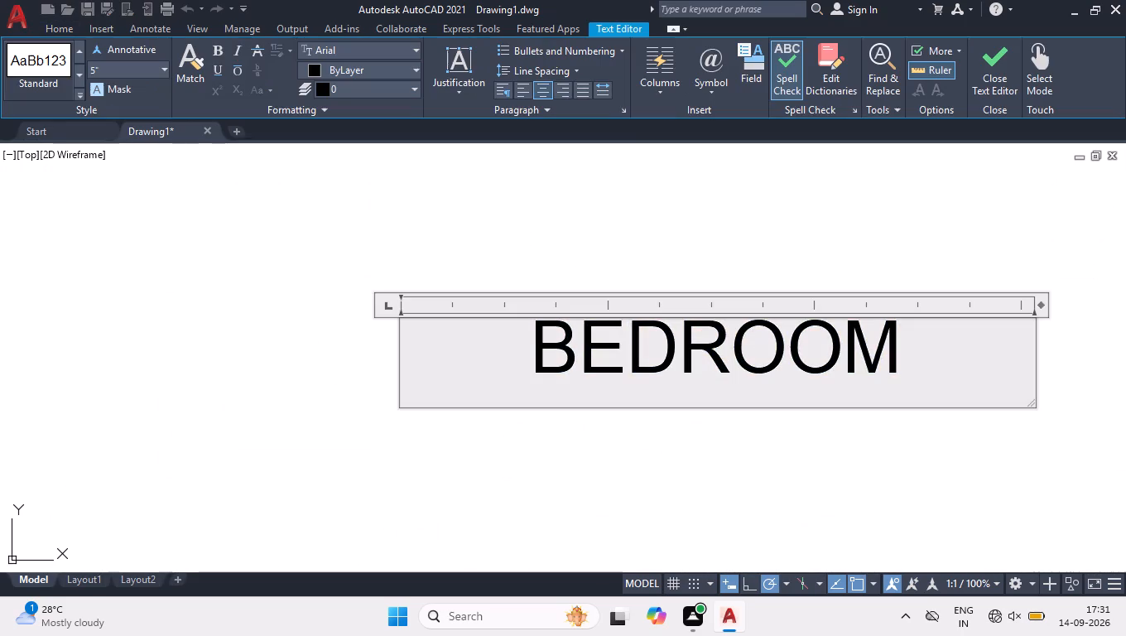
left_click(950, 333)
key("Return")
type("12' X 12'")
left_click(708, 239)
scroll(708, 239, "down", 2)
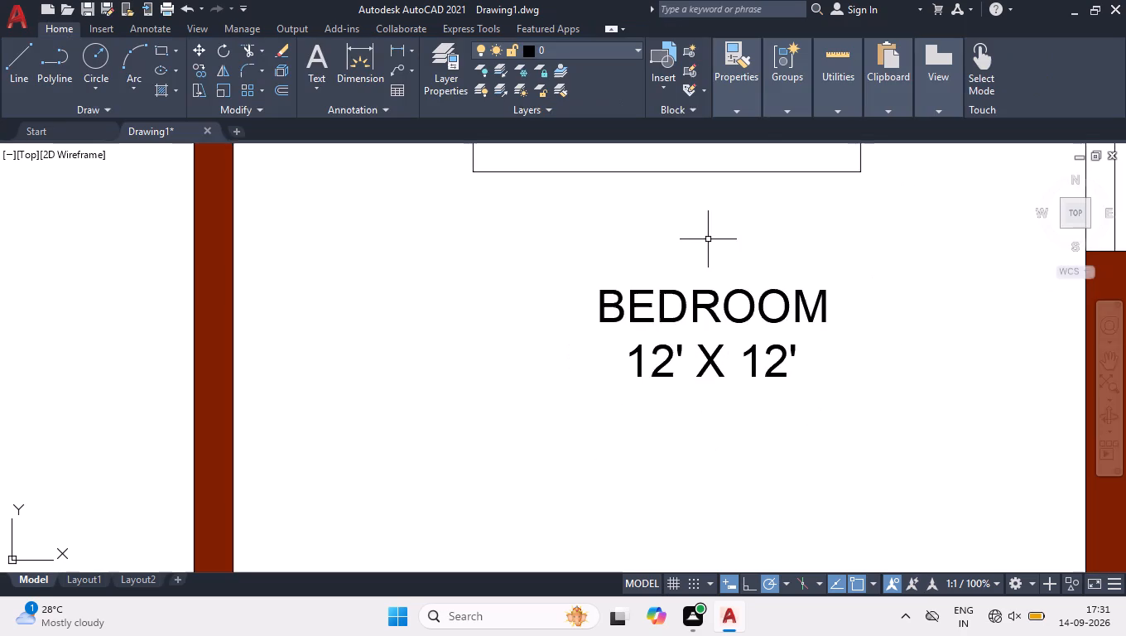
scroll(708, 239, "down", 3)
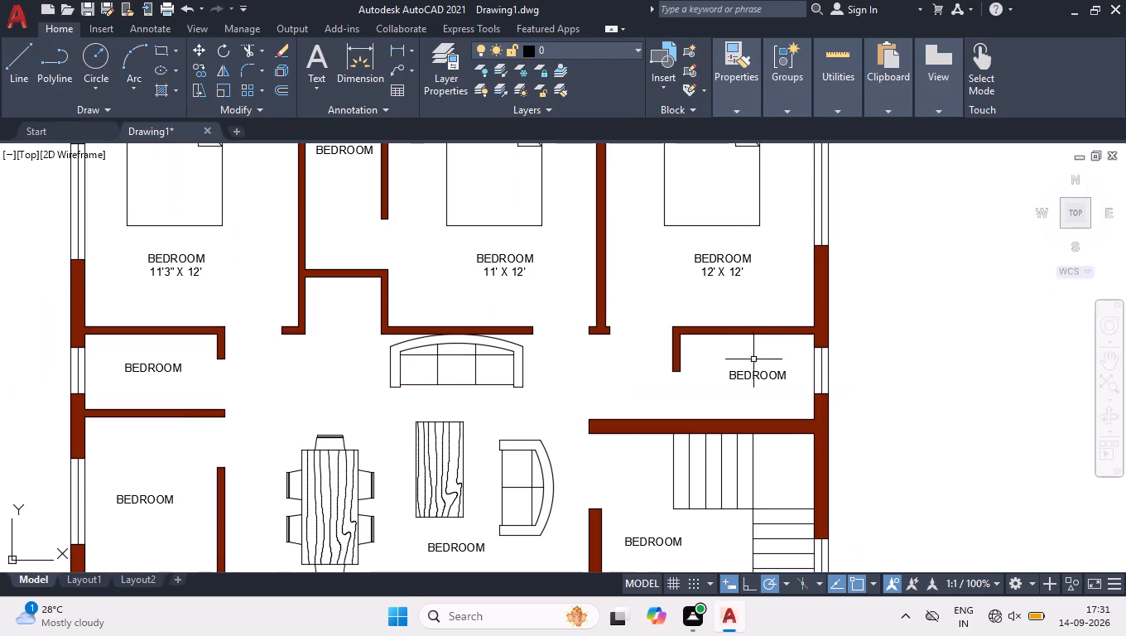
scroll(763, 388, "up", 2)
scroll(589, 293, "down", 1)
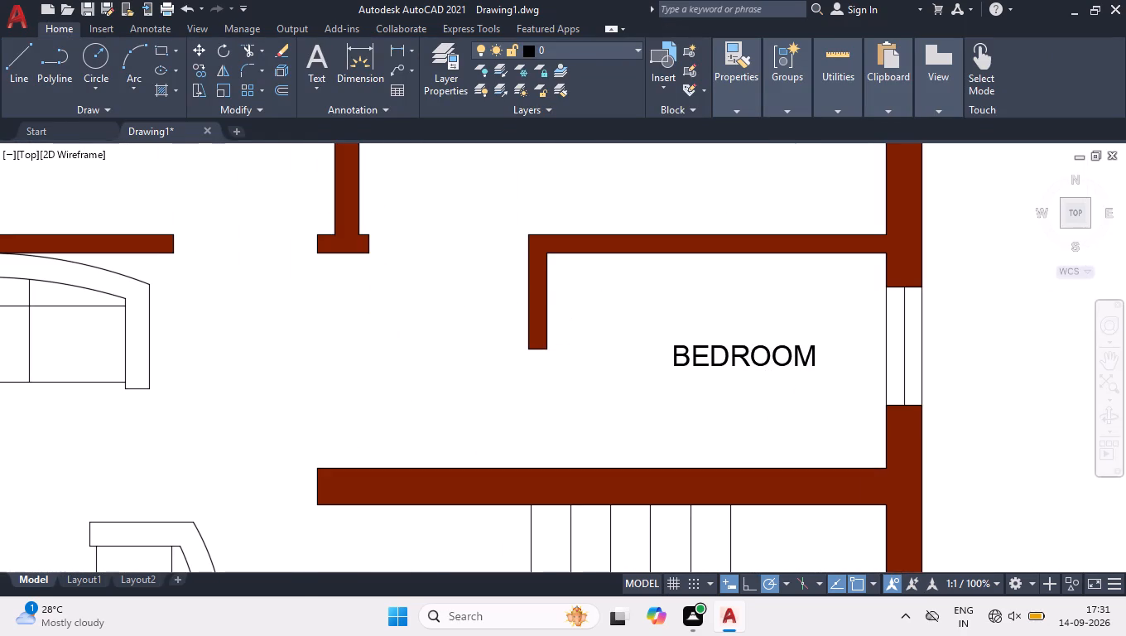
Measure the small room above the staircase and add 7'X4'6" as a second line under its BEDROOM label.
left_click(808, 137)
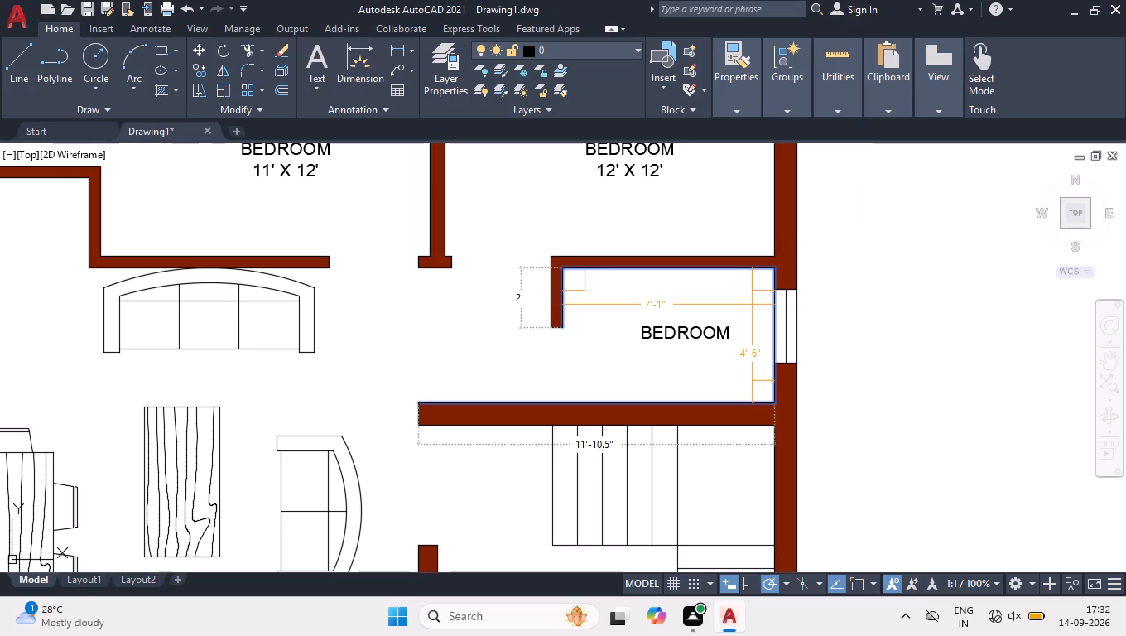
key("Return")
scroll(726, 347, "up", 1)
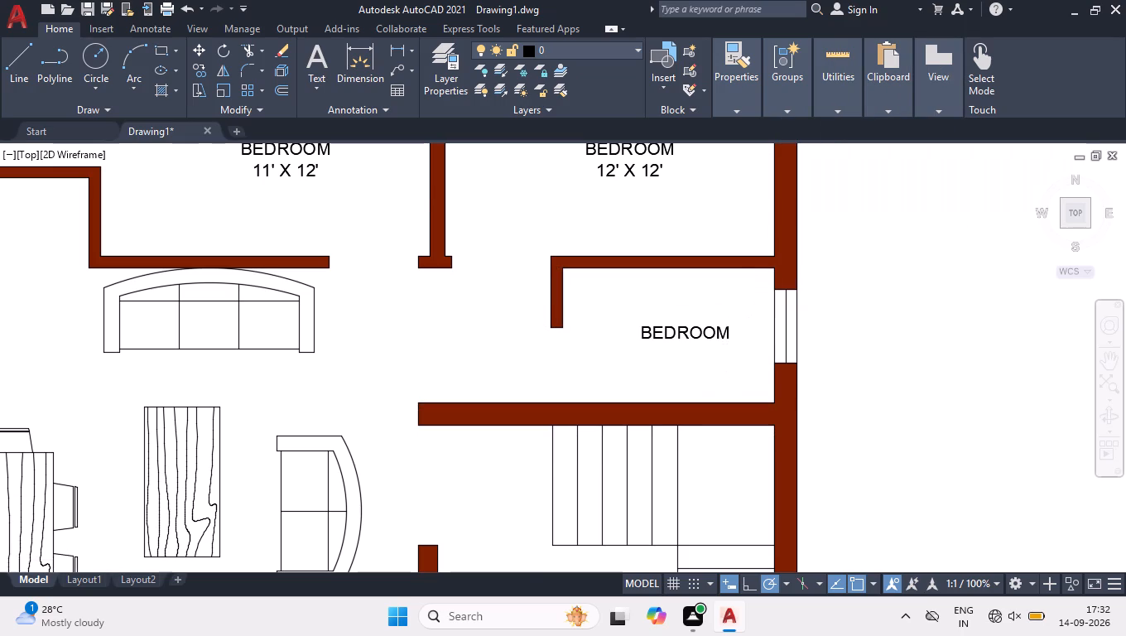
scroll(726, 331, "up", 2)
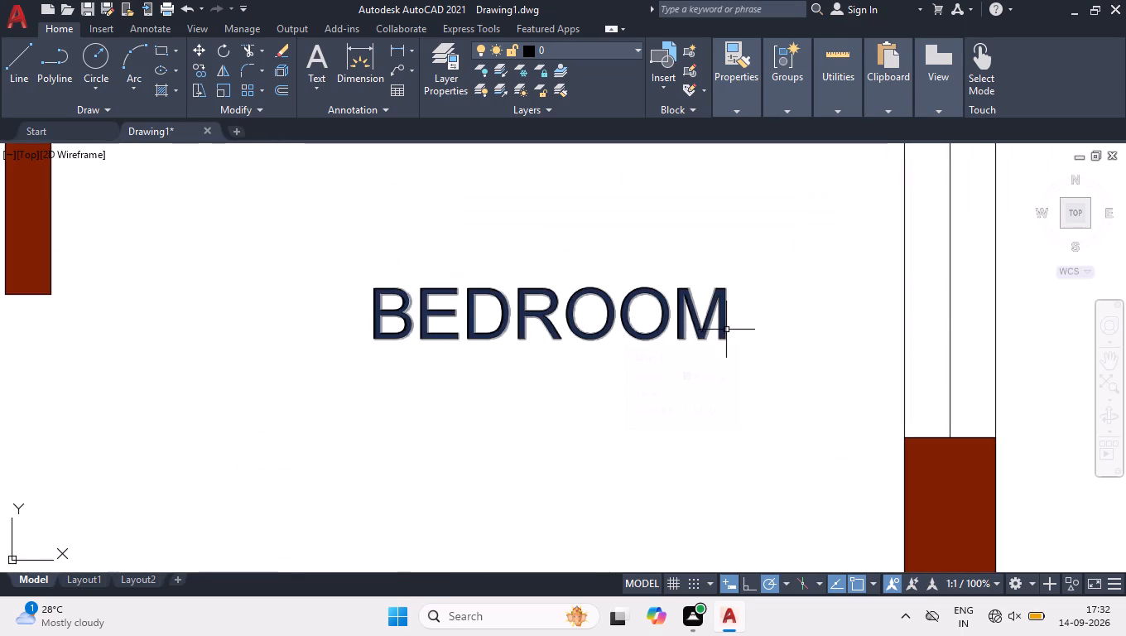
double_click(726, 330)
left_click(752, 315)
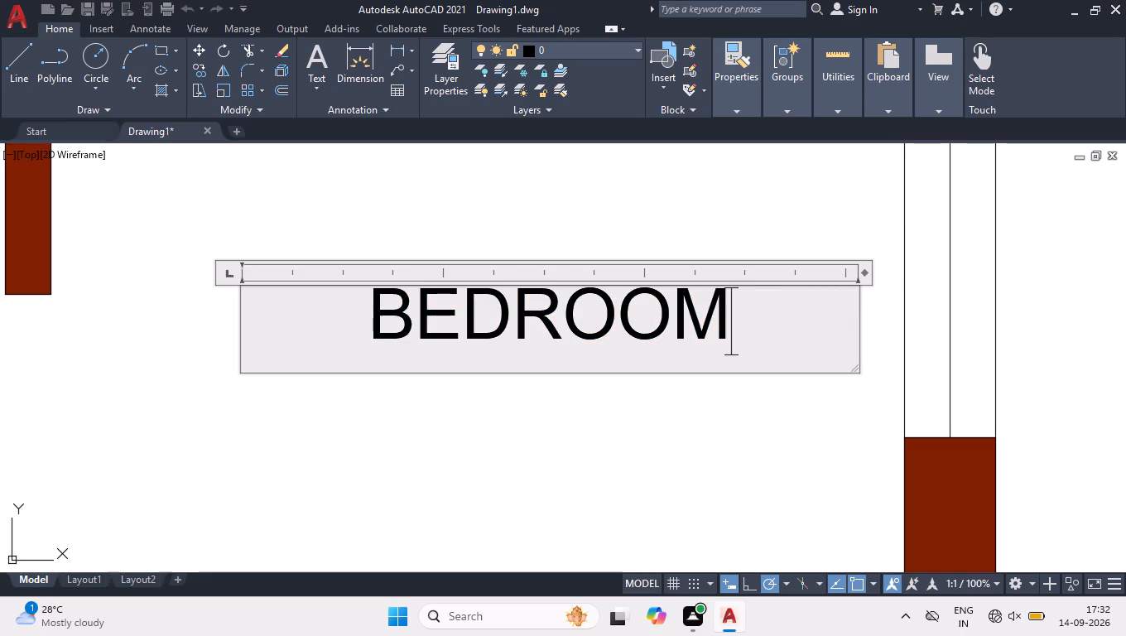
key("Return")
type("7/")
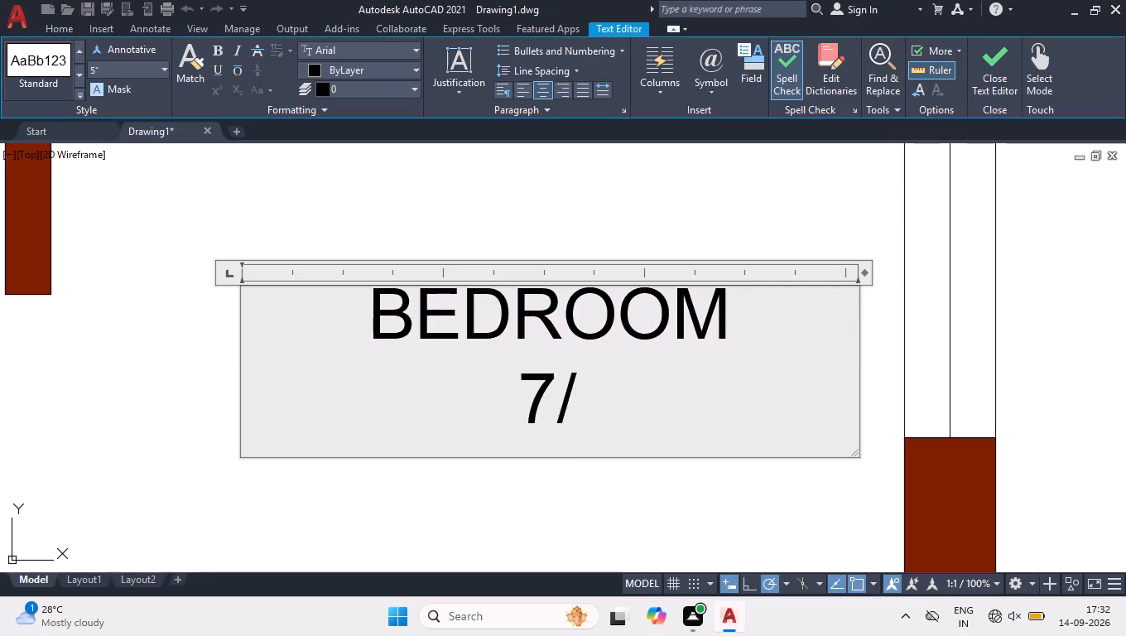
key("BackSpace")
key("apostrophe")
type("X4'6")
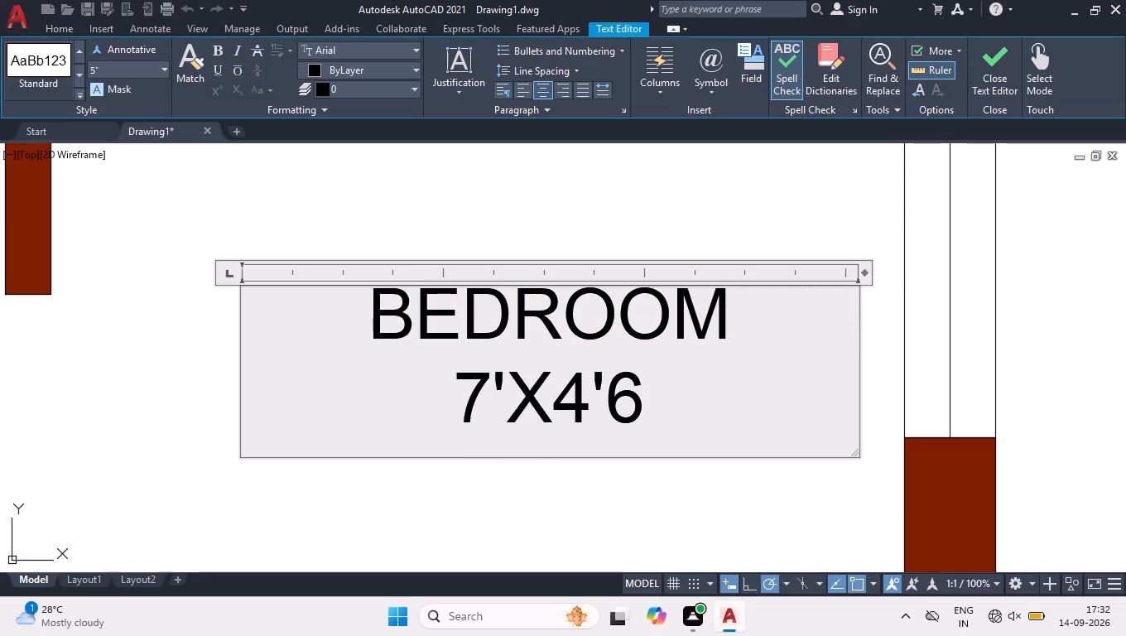
key("shift+quotedbl")
left_click(533, 190)
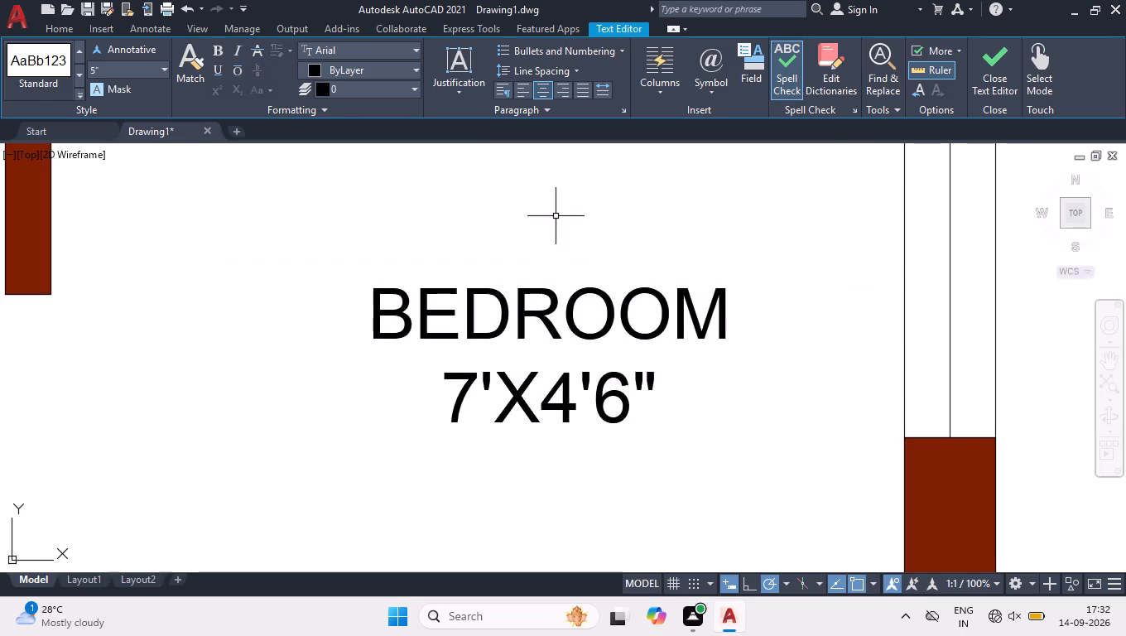
Measure the small room directly below the top-left bedroom and add 7'X4' as a second line under its BEDROOM label.
scroll(563, 221, "down", 2)
scroll(688, 281, "down", 2)
scroll(811, 320, "down", 1)
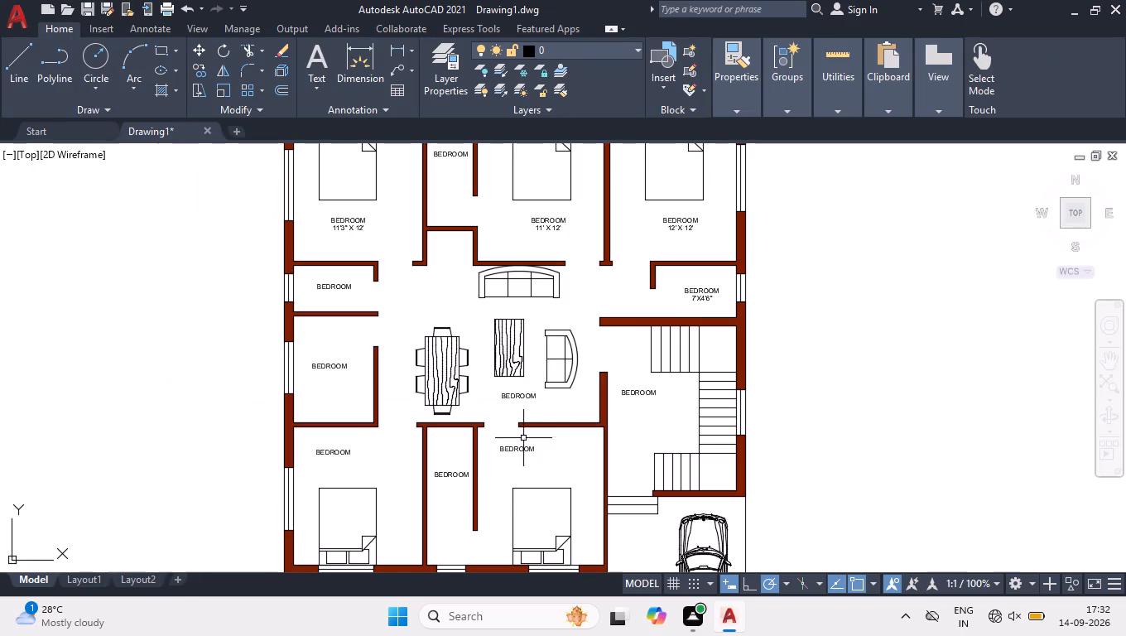
scroll(385, 375, "up", 1)
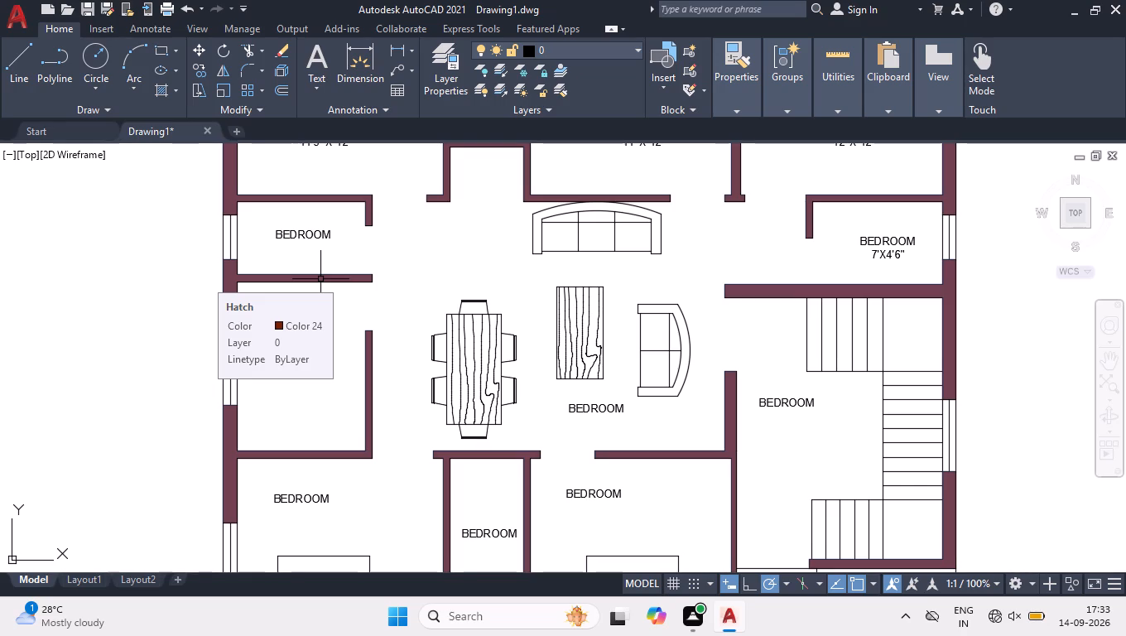
left_click(278, 259)
left_click(368, 304)
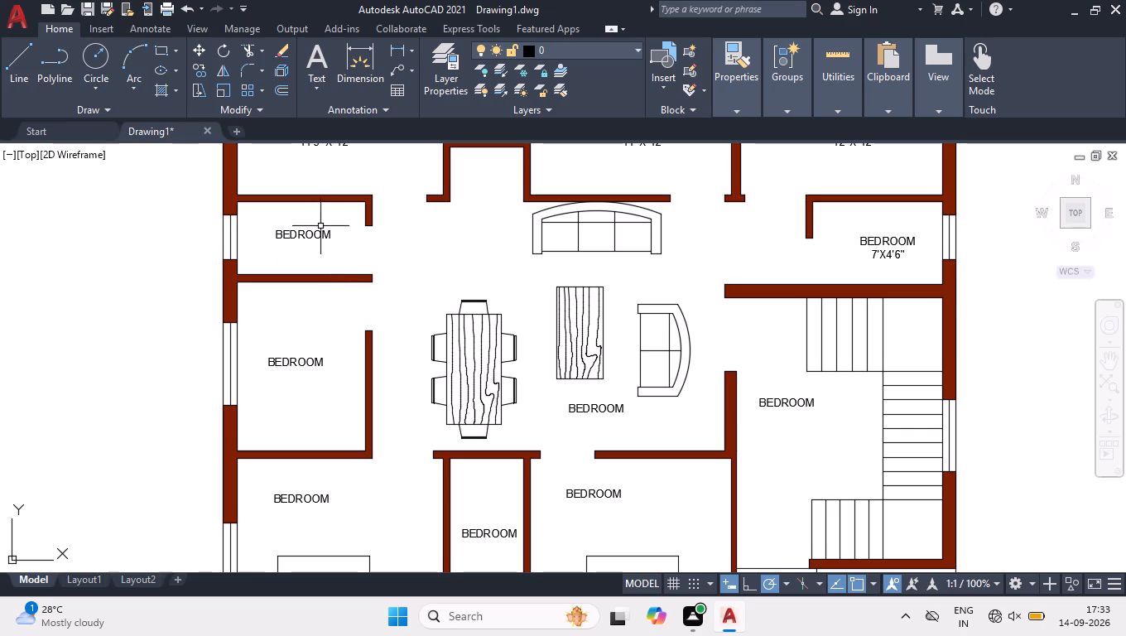
scroll(271, 253, "down", 1)
scroll(264, 206, "up", 2)
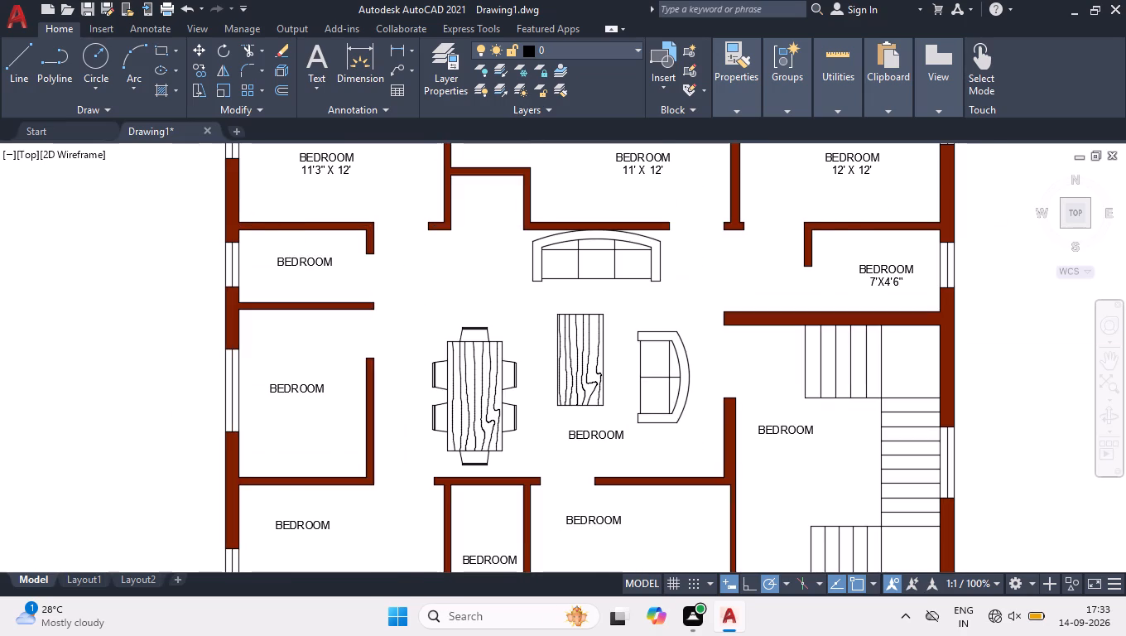
scroll(306, 245, "up", 1)
left_click(816, 137)
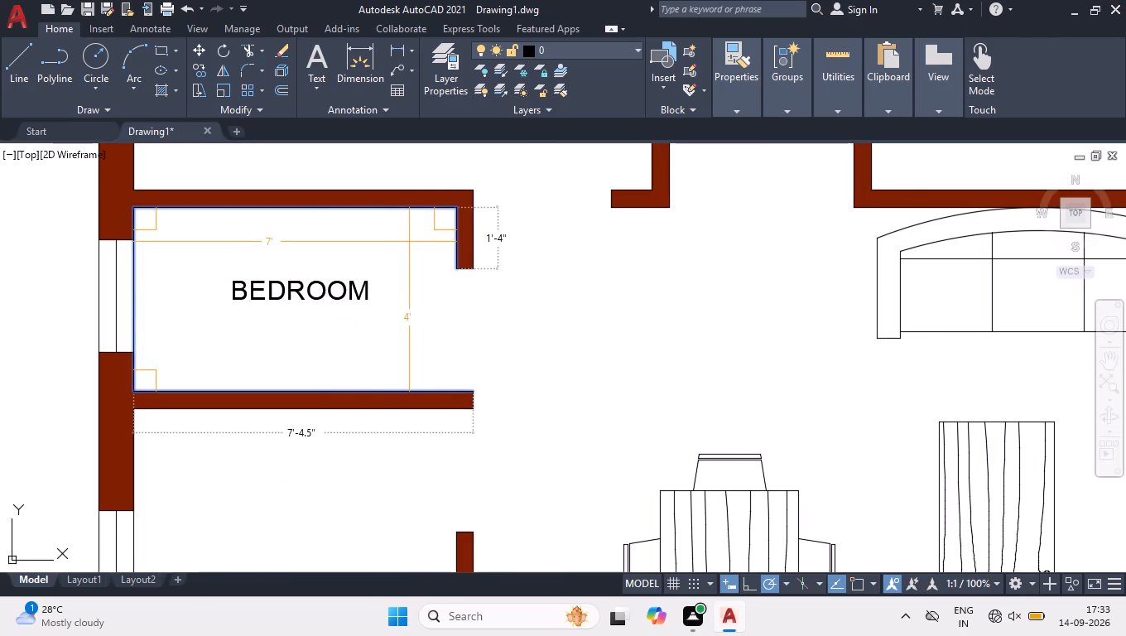
key("Return")
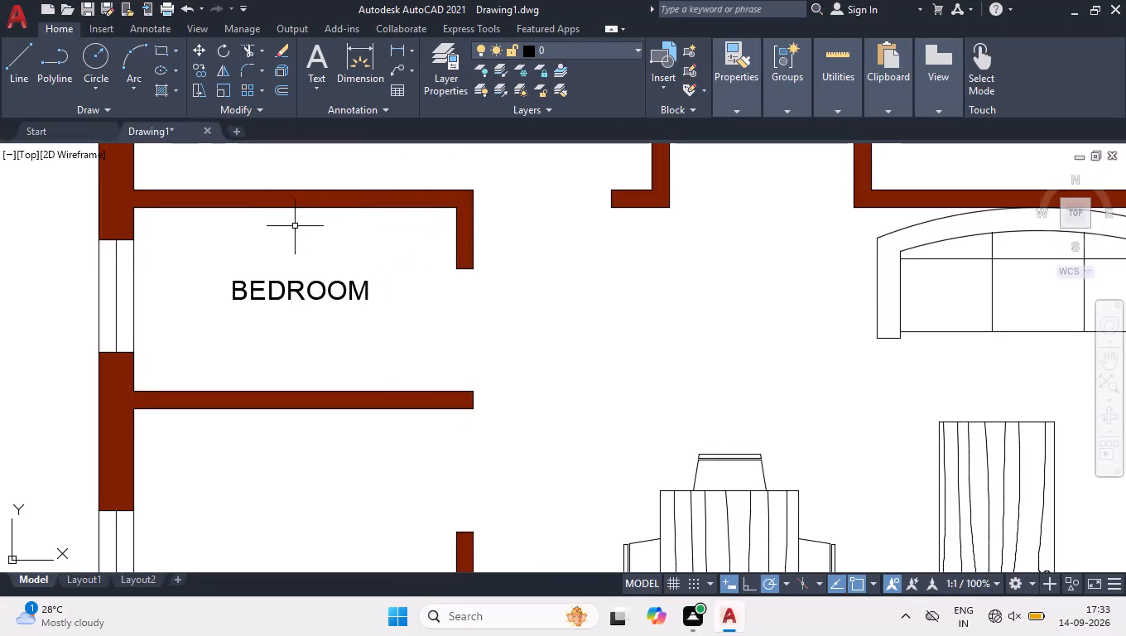
double_click(309, 286)
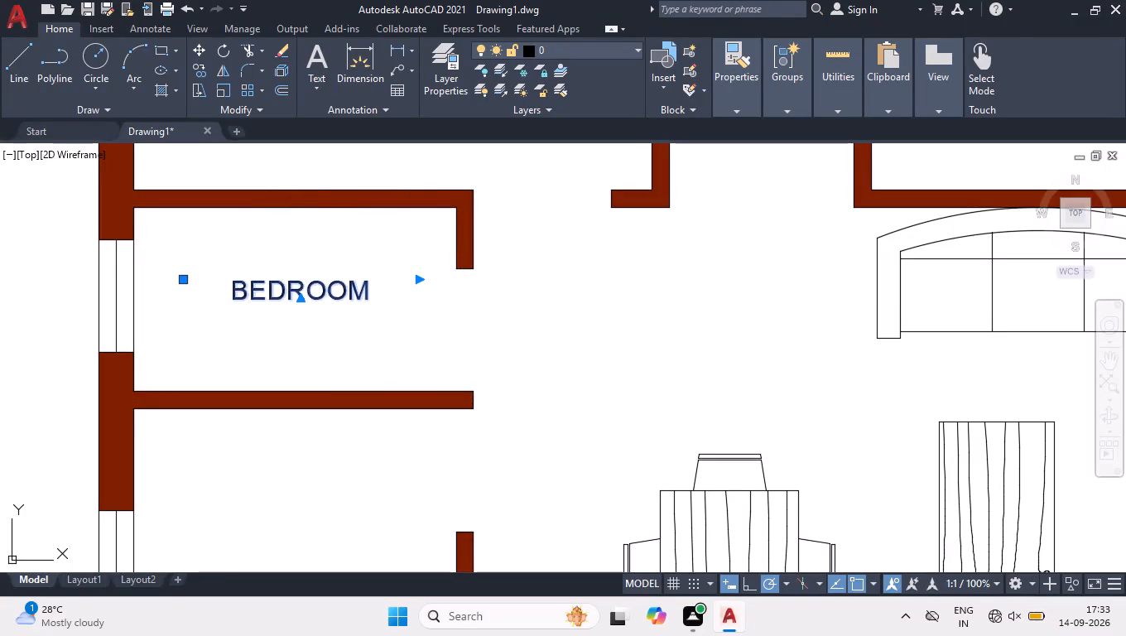
left_click(384, 296)
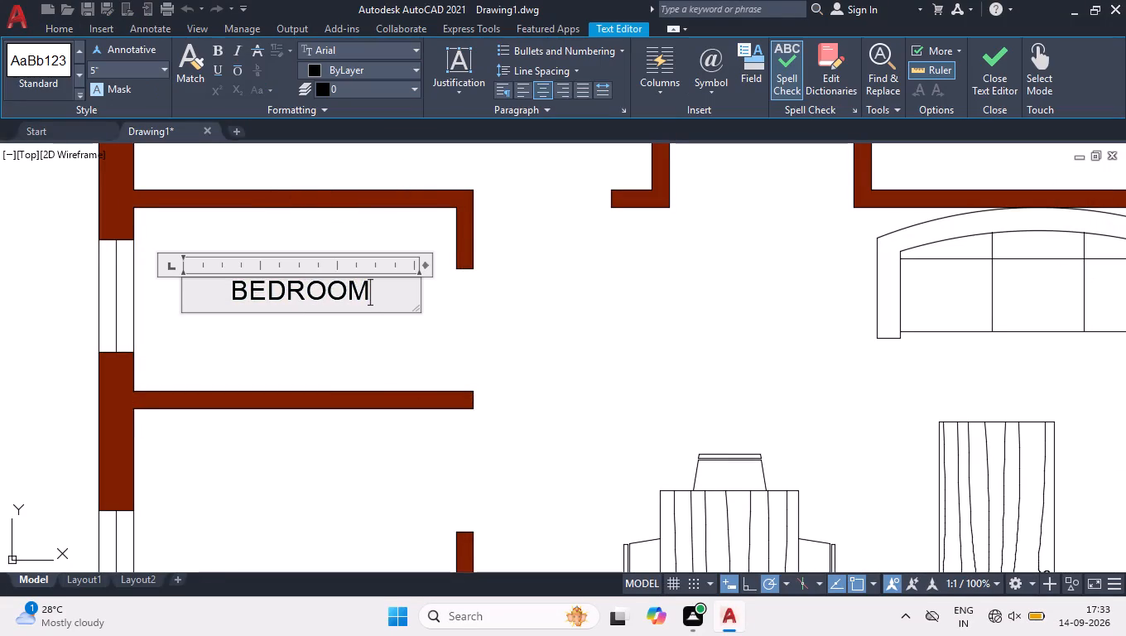
key("Return")
type("7'")
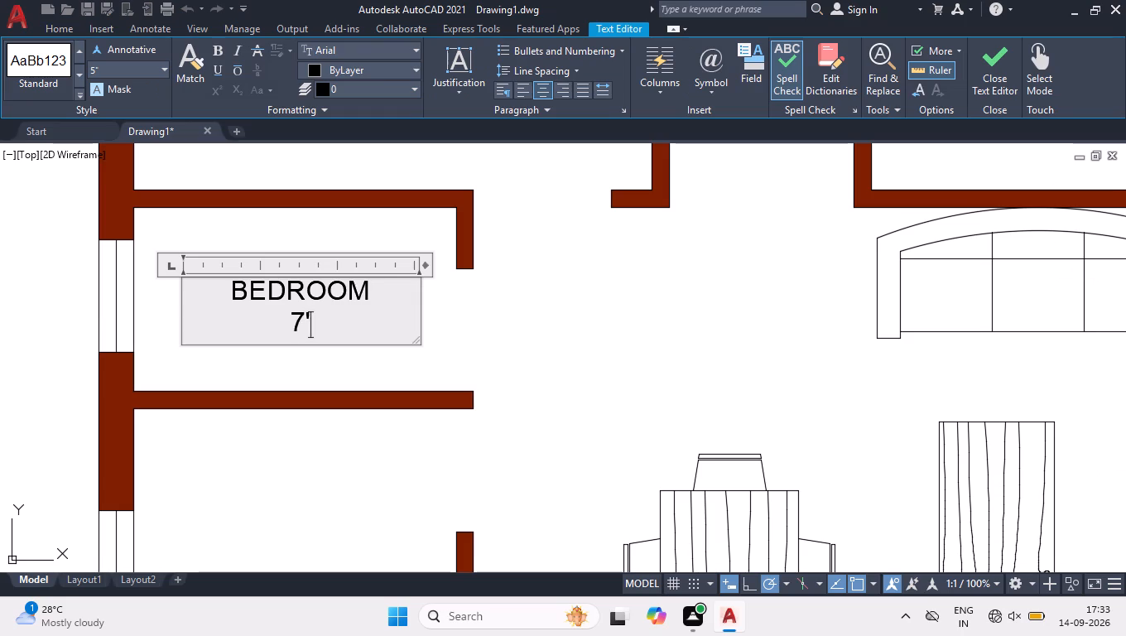
type("X4'")
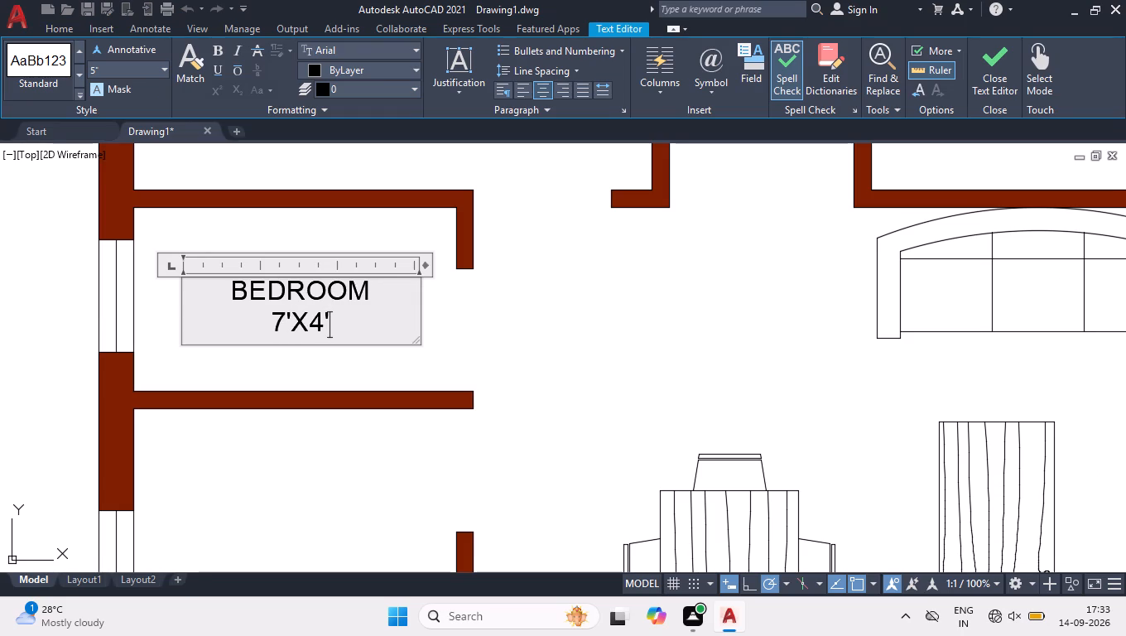
left_click(450, 346)
Measure the windowed room west of the dining table and add 9'3" X 7' as a second line under its BEDROOM label.
scroll(442, 353, "down", 4)
scroll(412, 434, "up", 1)
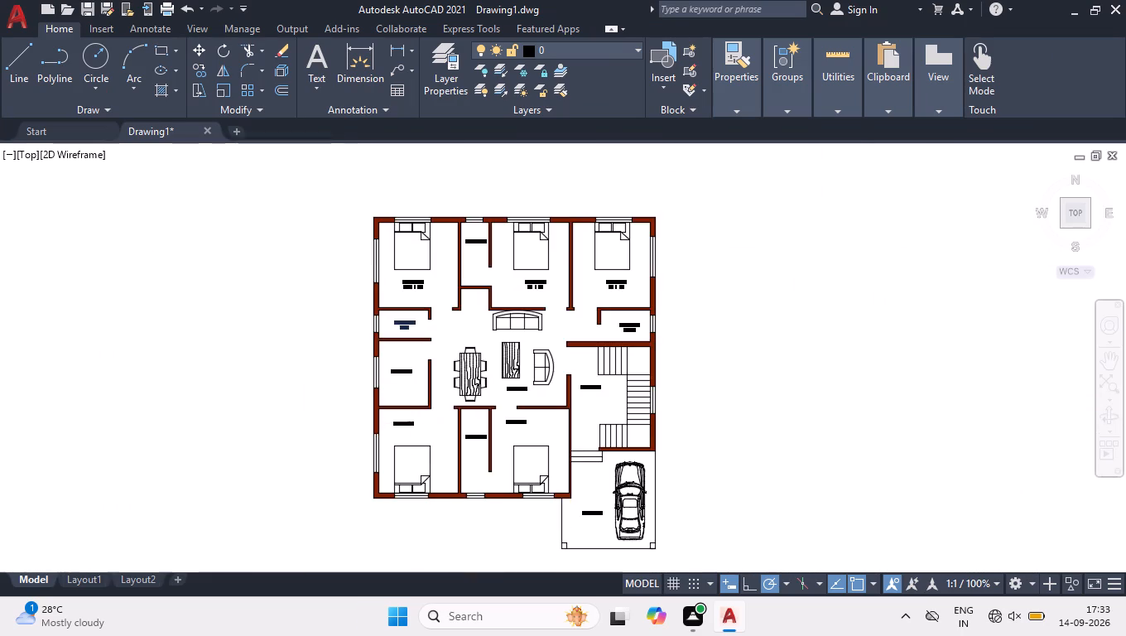
scroll(412, 390, "up", 2)
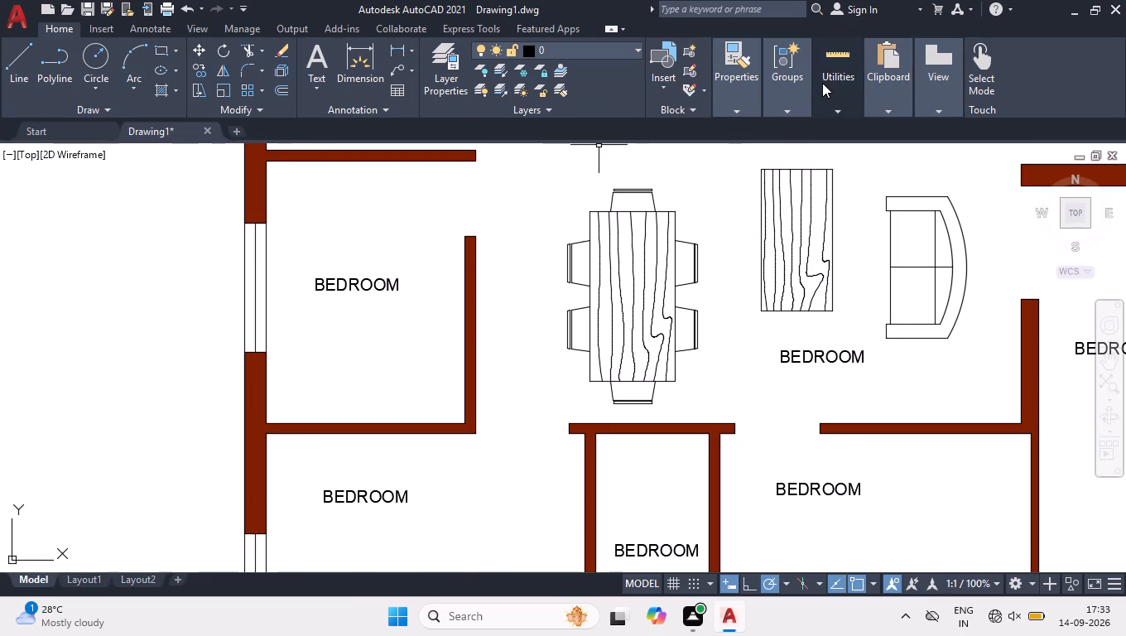
left_click(821, 135)
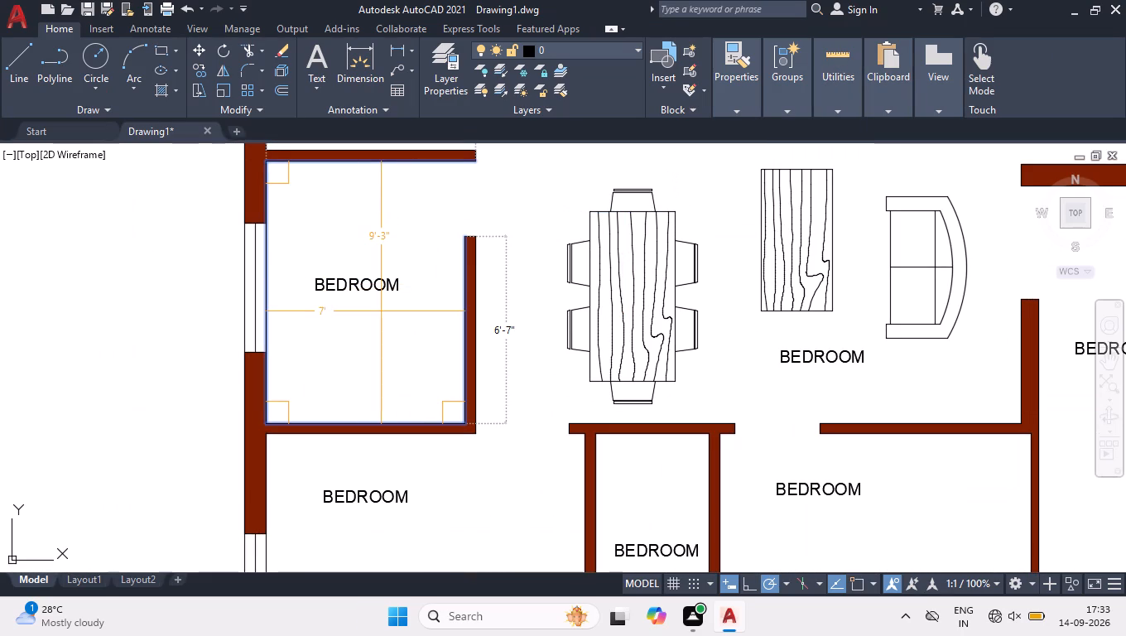
key("Return")
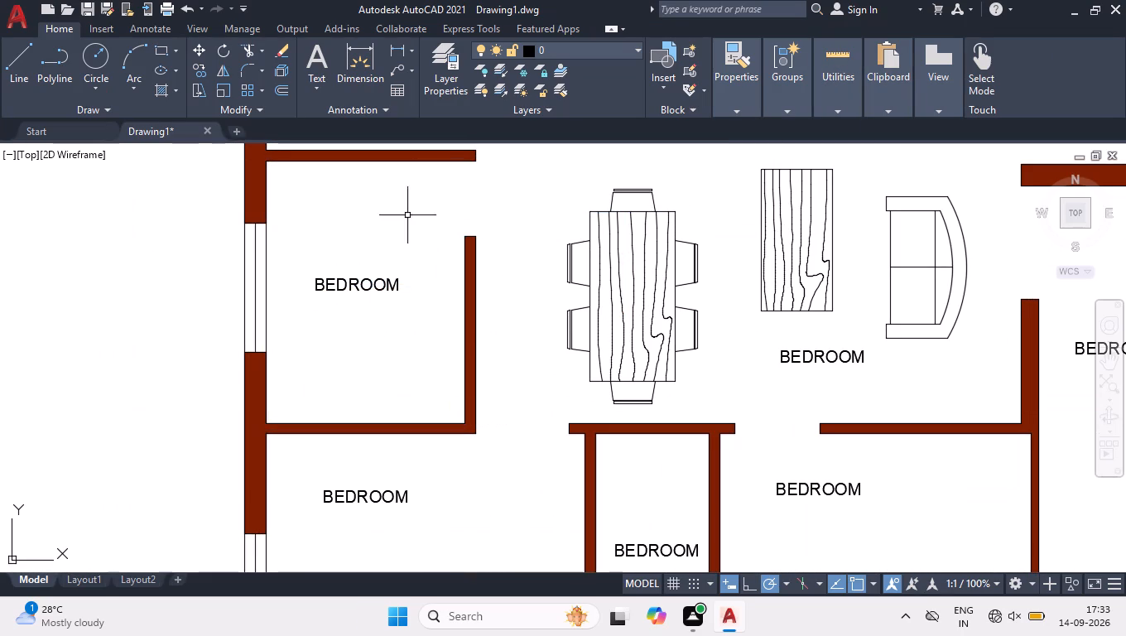
scroll(390, 284, "up", 2)
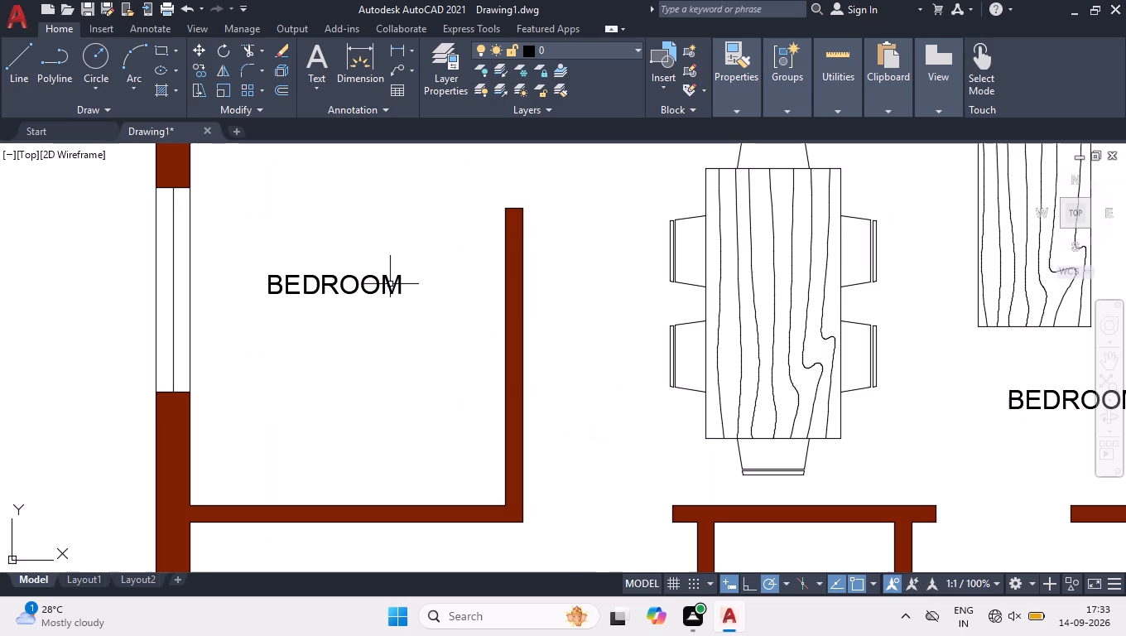
double_click(390, 287)
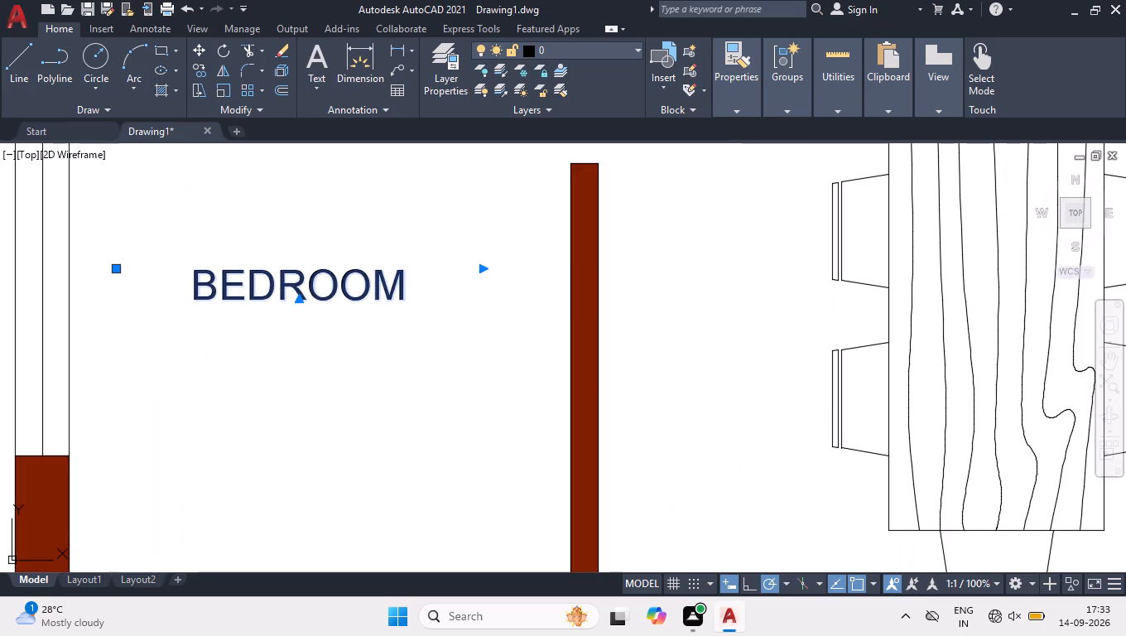
left_click(430, 291)
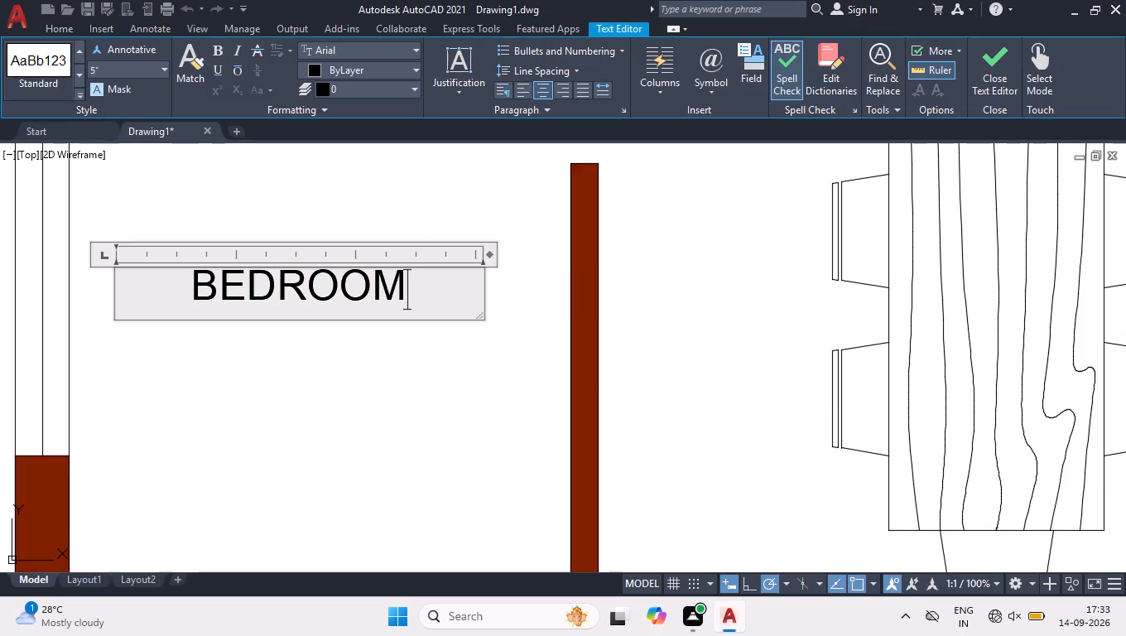
key("Return")
type("9'3\" X")
key("space")
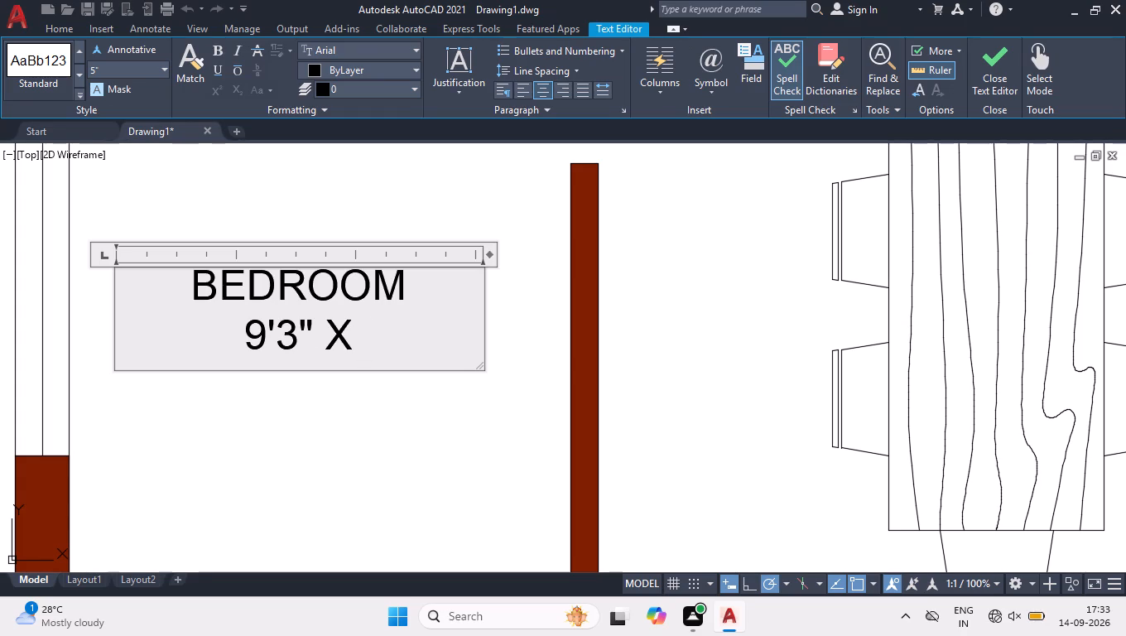
type("7'")
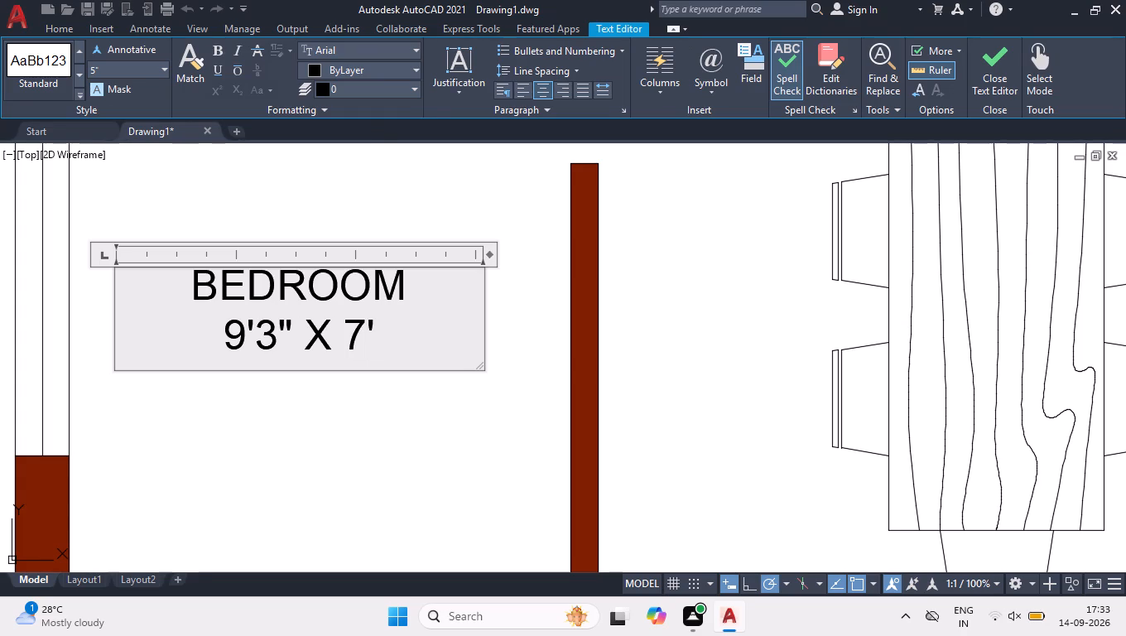
left_click(359, 422)
scroll(363, 347, "down", 1)
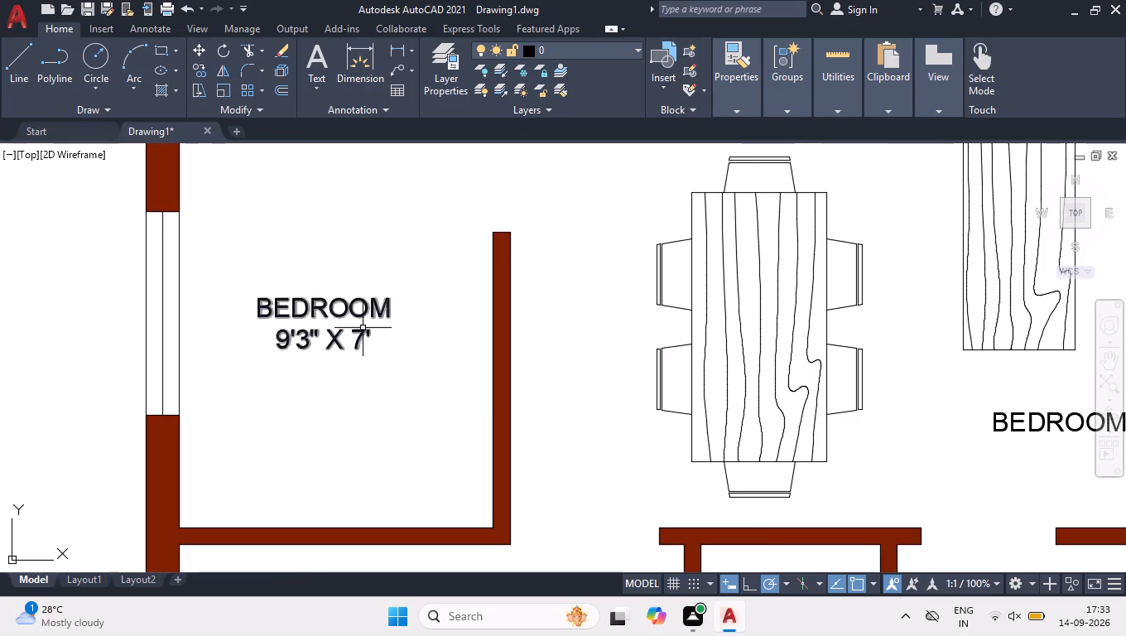
Rewrite the size line of the label in the room west of the dining table as 7'-0" X 9'-3".
scroll(363, 325, "down", 3)
scroll(346, 307, "up", 4)
left_click(354, 314)
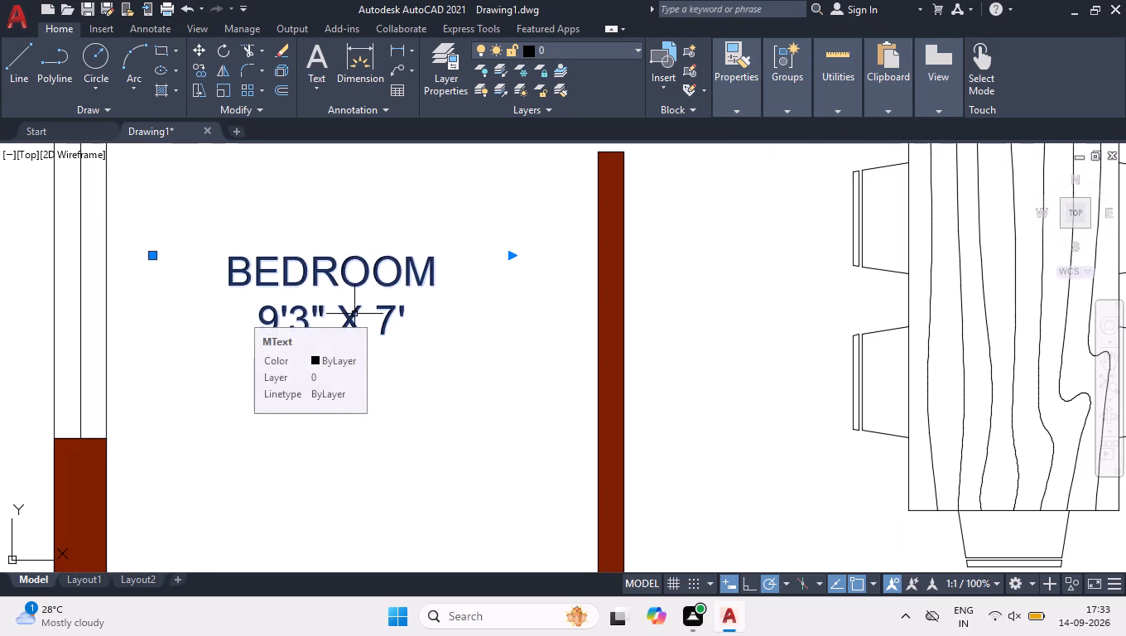
left_click(354, 314)
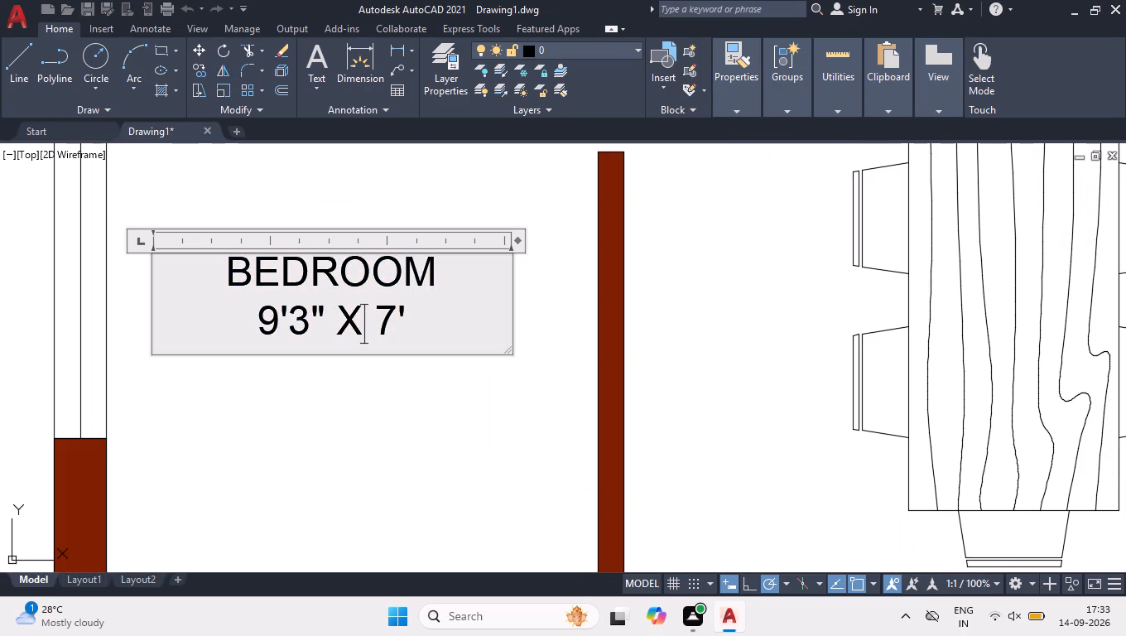
left_click_drag(376, 320, 367, 320)
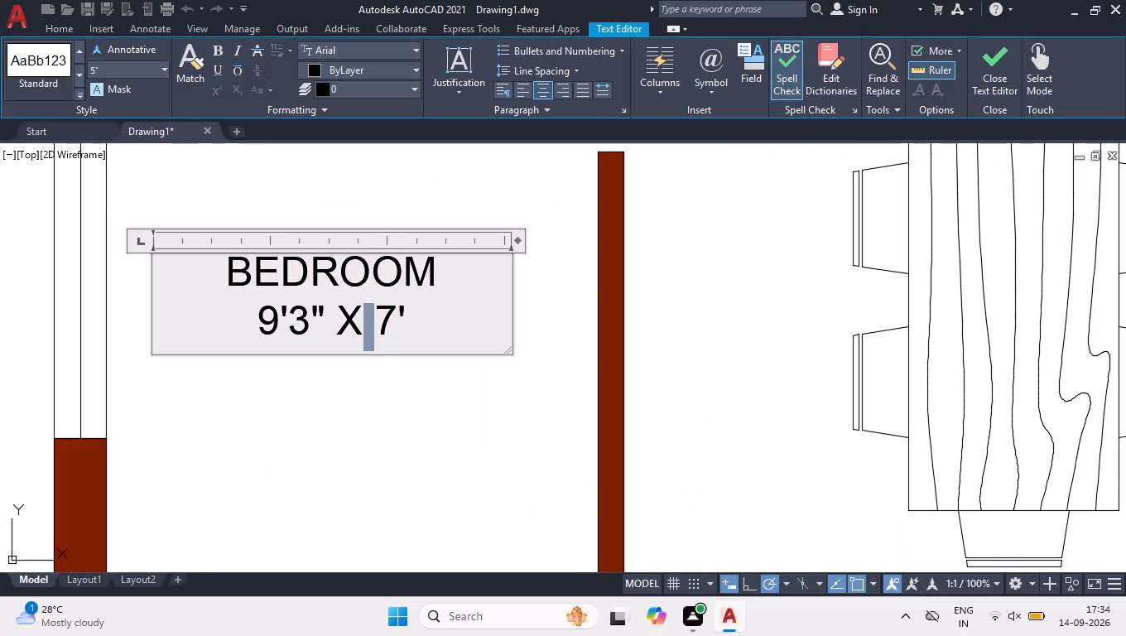
left_click_drag(367, 320, 257, 310)
key("BackSpace")
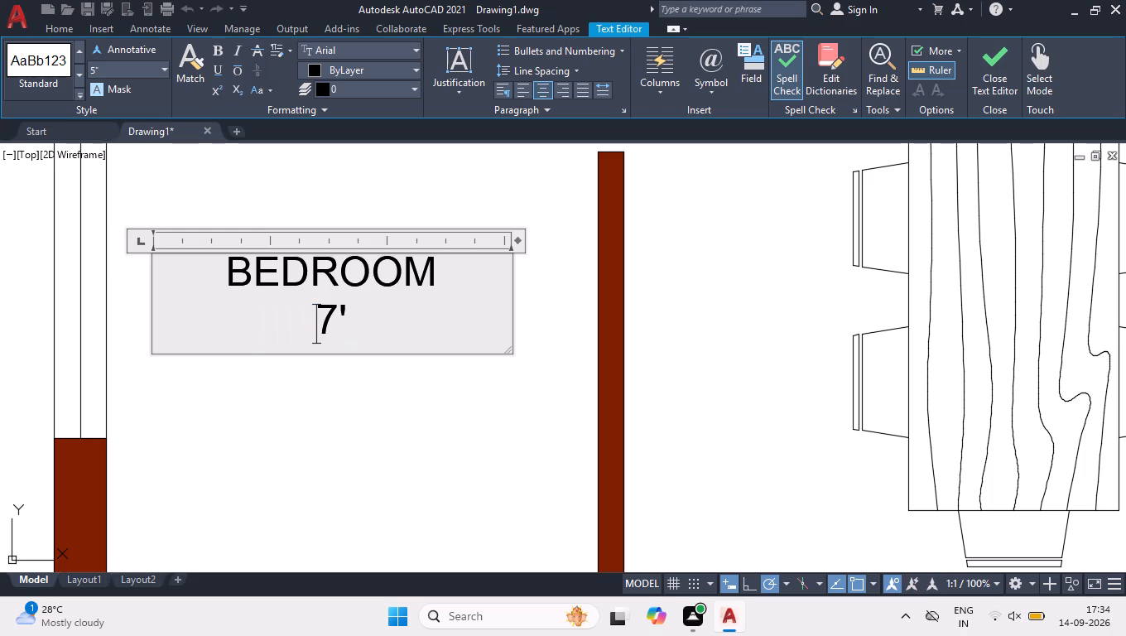
key("Right")
key("Right")
key("space")
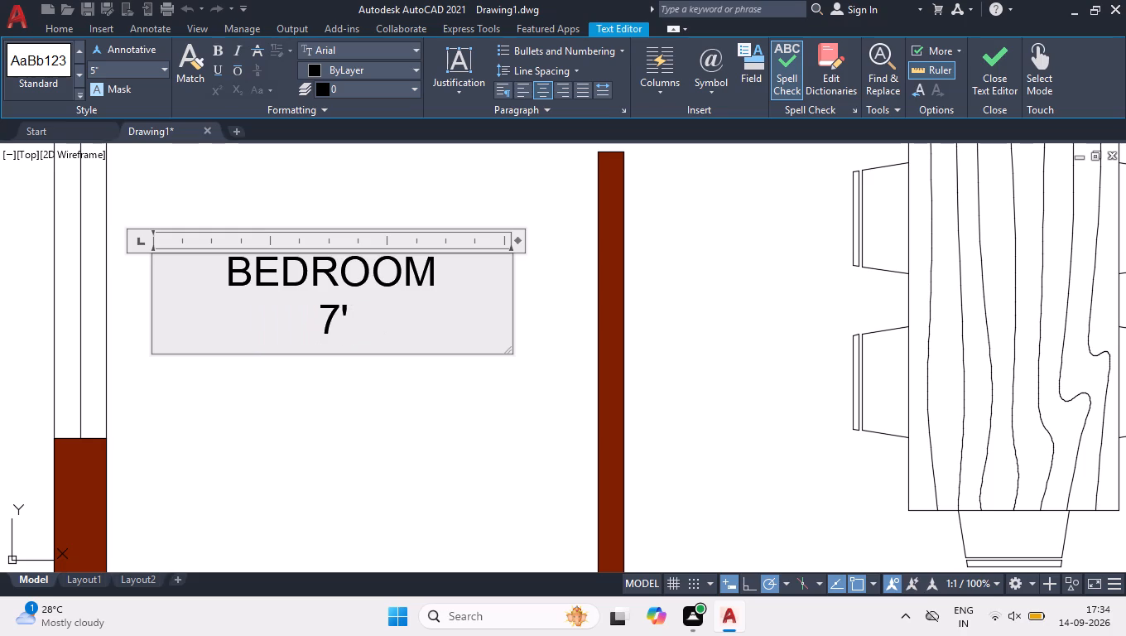
key("BackSpace")
type("-0\" X 9'-3\"")
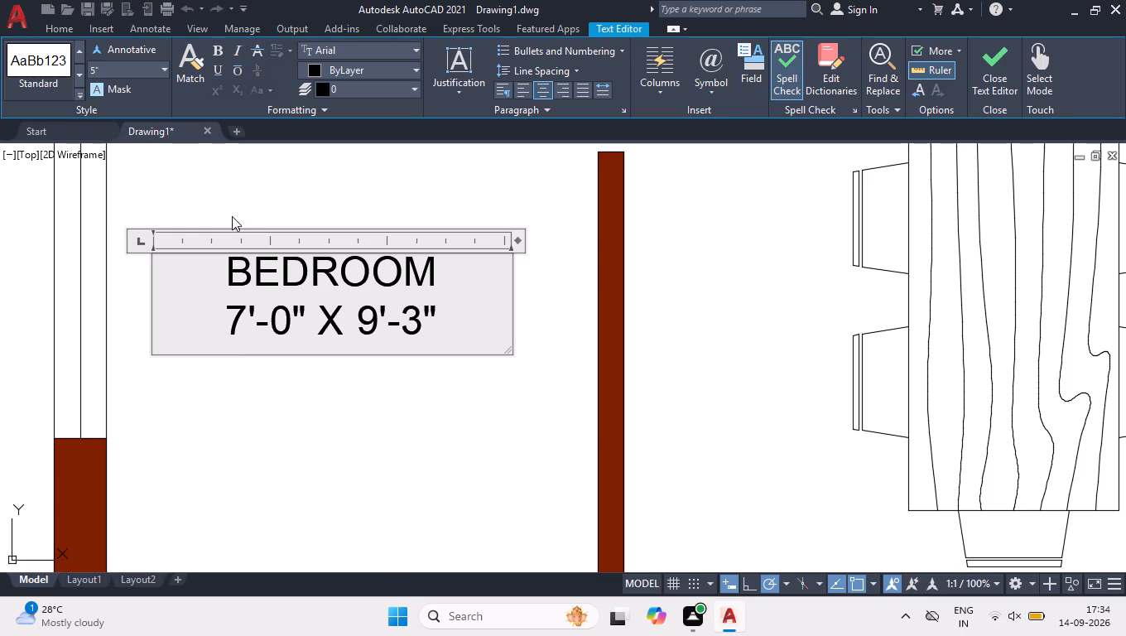
left_click(282, 210)
scroll(282, 210, "down", 2)
scroll(310, 301, "down", 2)
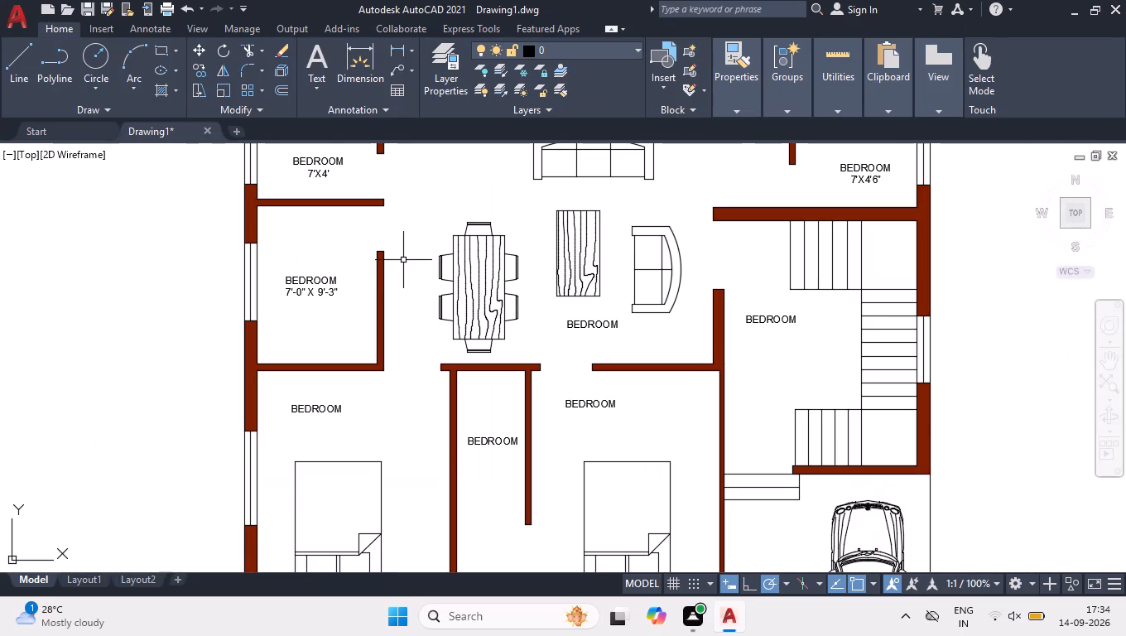
scroll(625, 316, "up", 2)
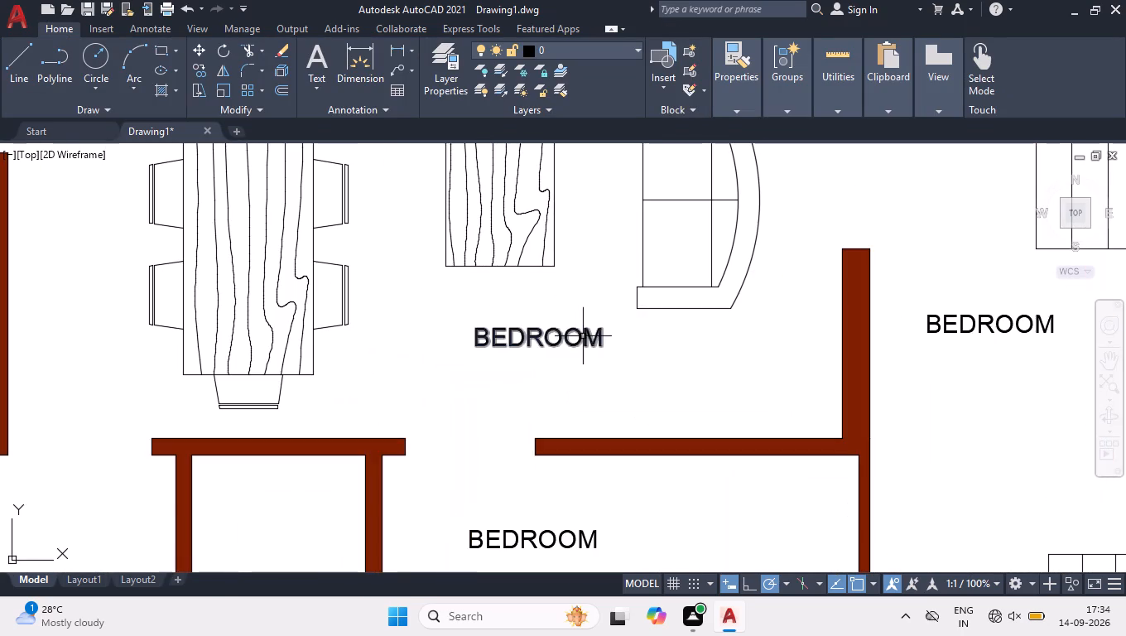
Change the BEDROOM label beside the dining table, below the coffee table, to LIVING/DINING.
scroll(583, 336, "up", 1)
double_click(580, 333)
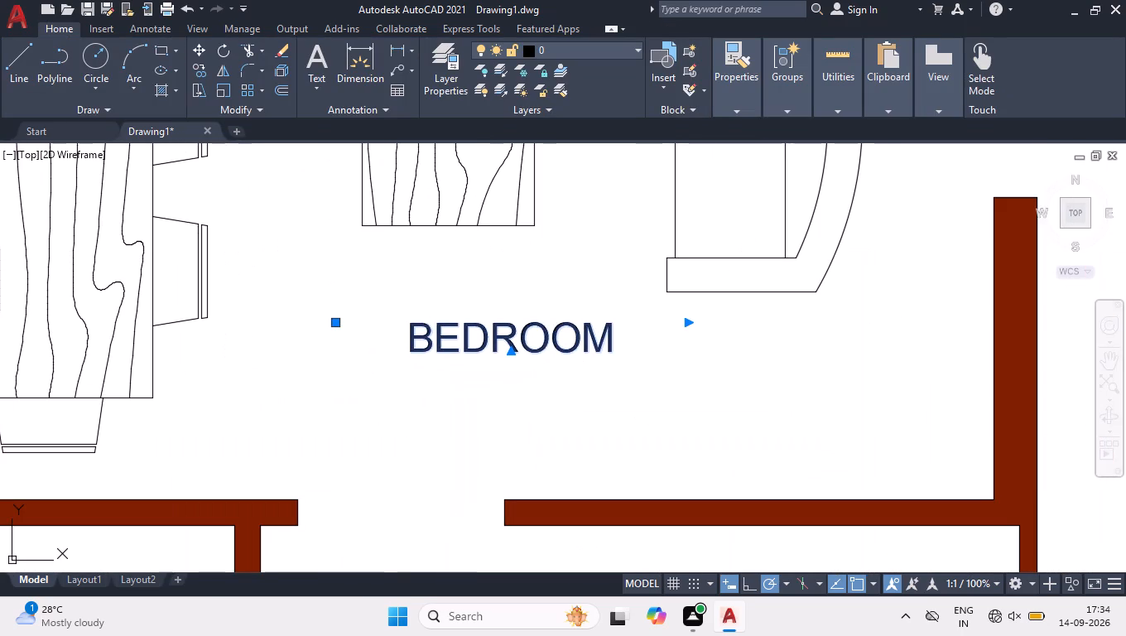
left_click_drag(642, 333, 363, 343)
type("LIVING")
key("slash")
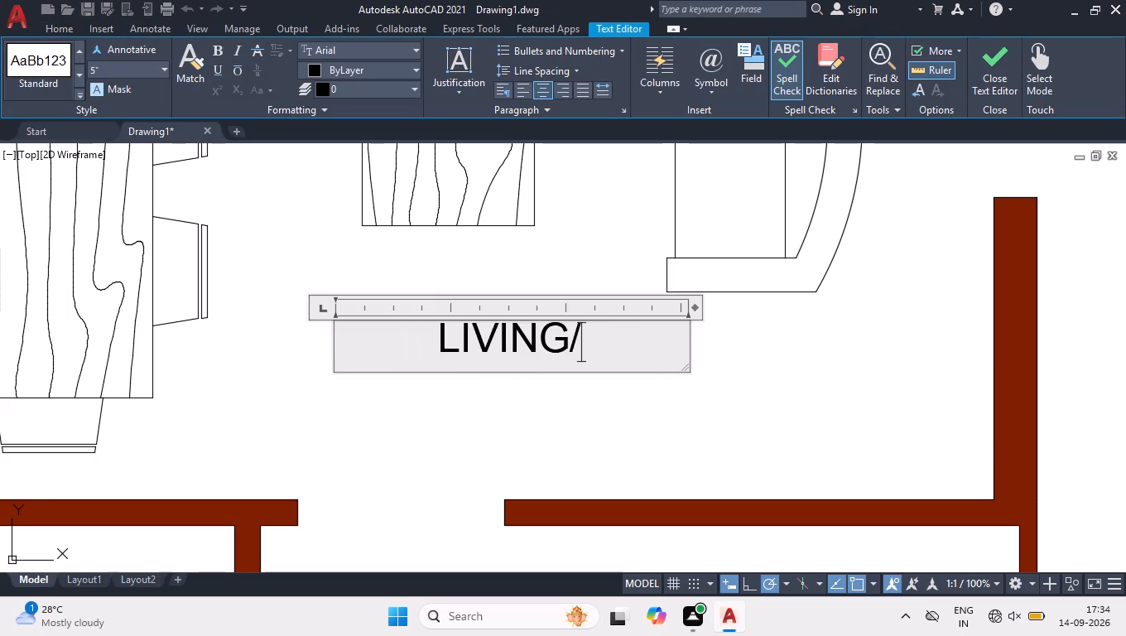
type("DINING")
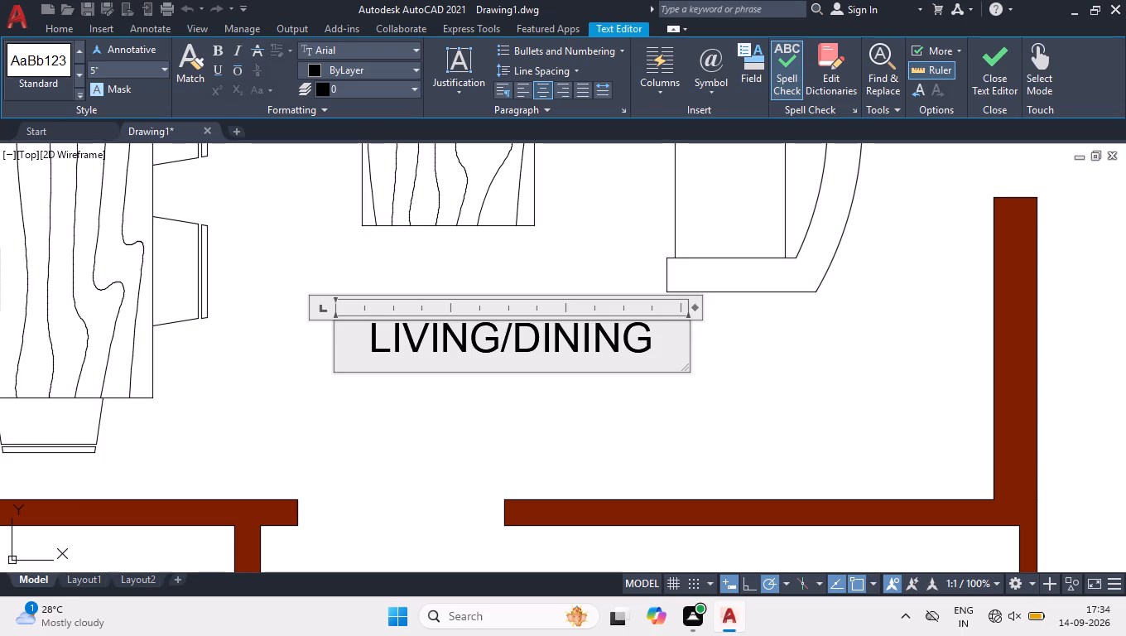
left_click(381, 401)
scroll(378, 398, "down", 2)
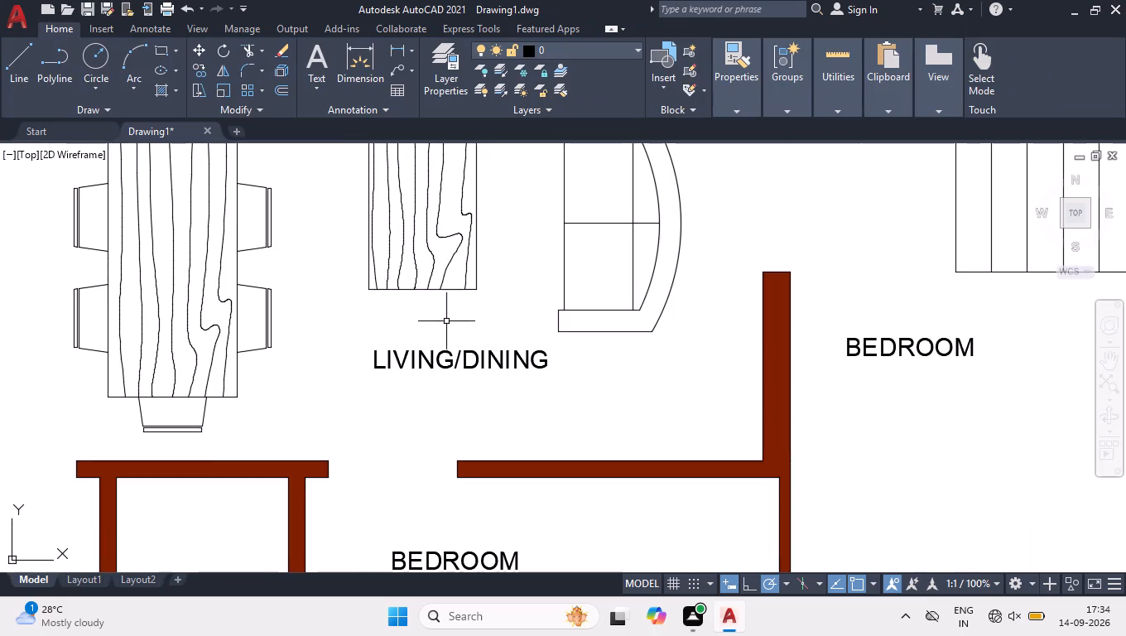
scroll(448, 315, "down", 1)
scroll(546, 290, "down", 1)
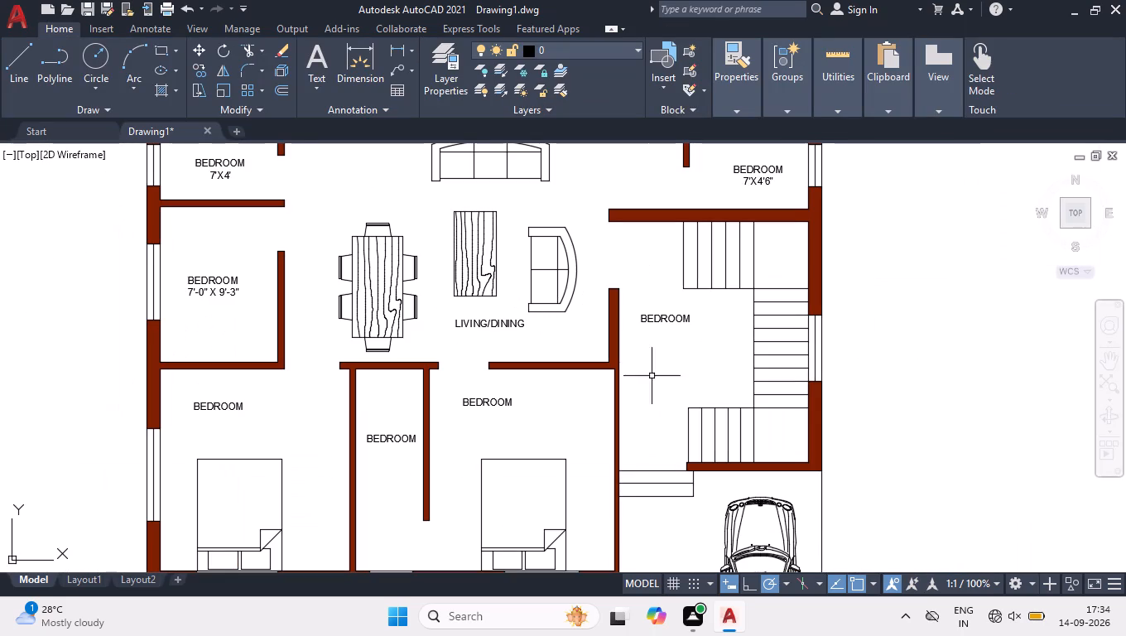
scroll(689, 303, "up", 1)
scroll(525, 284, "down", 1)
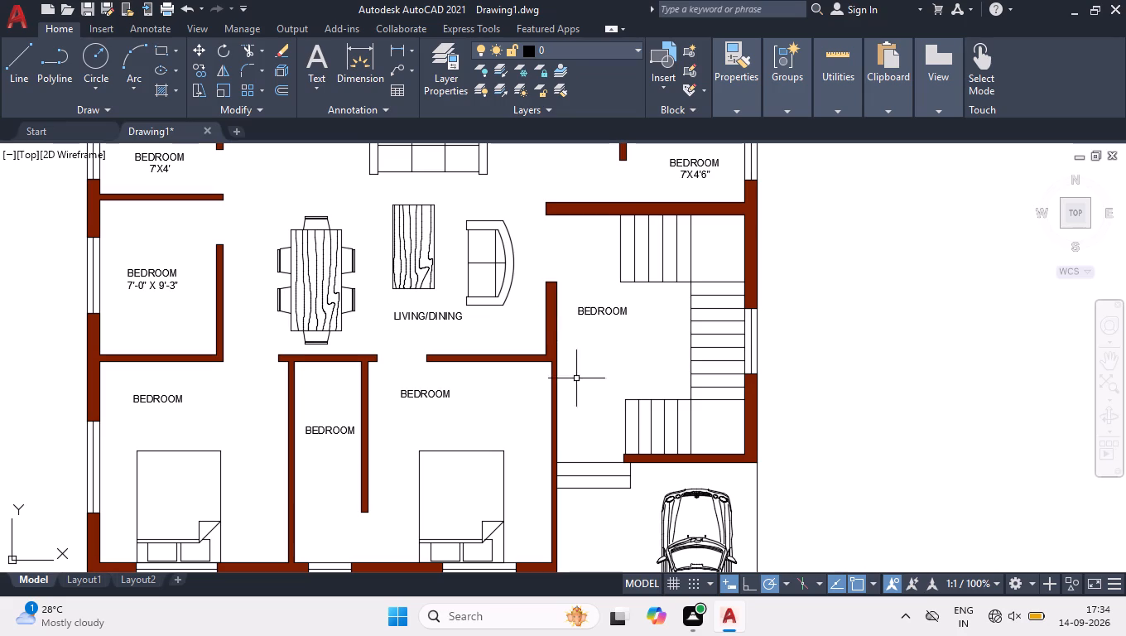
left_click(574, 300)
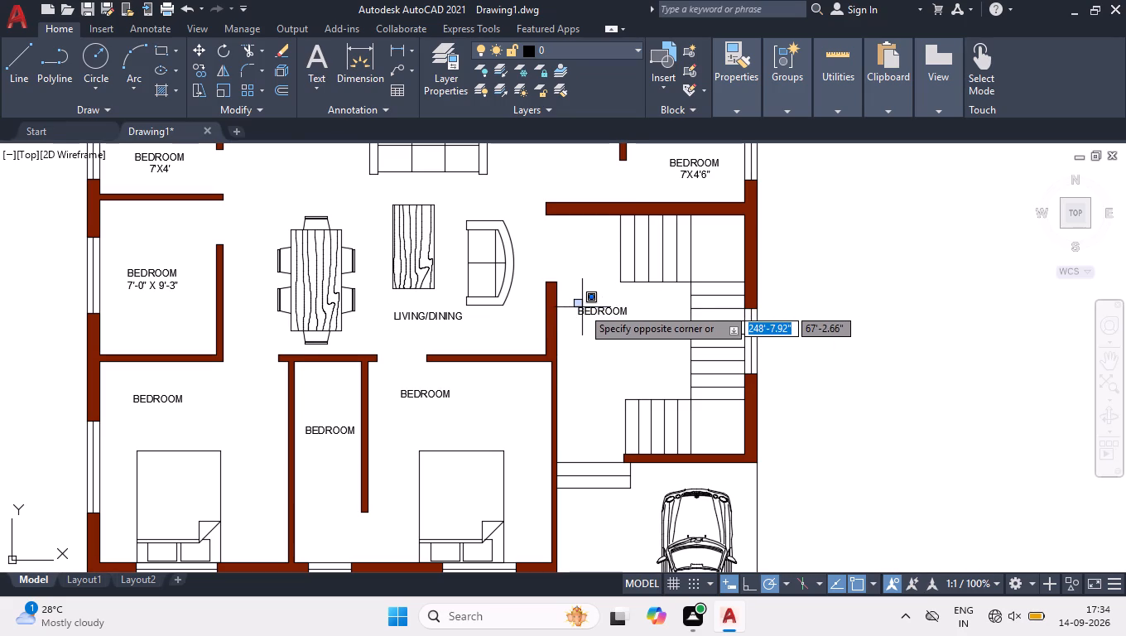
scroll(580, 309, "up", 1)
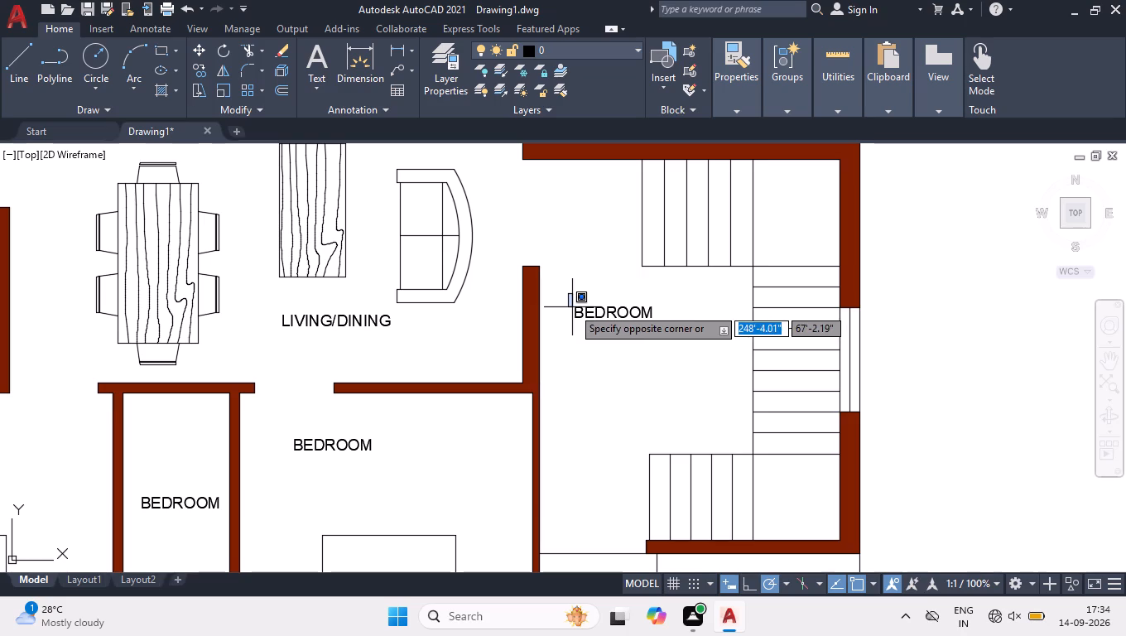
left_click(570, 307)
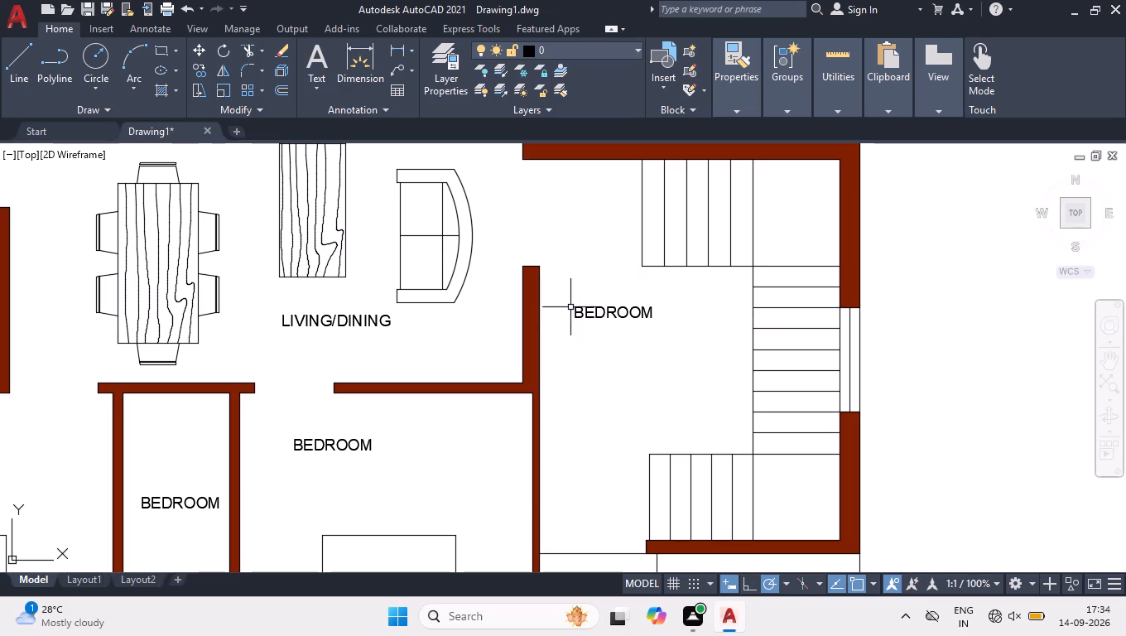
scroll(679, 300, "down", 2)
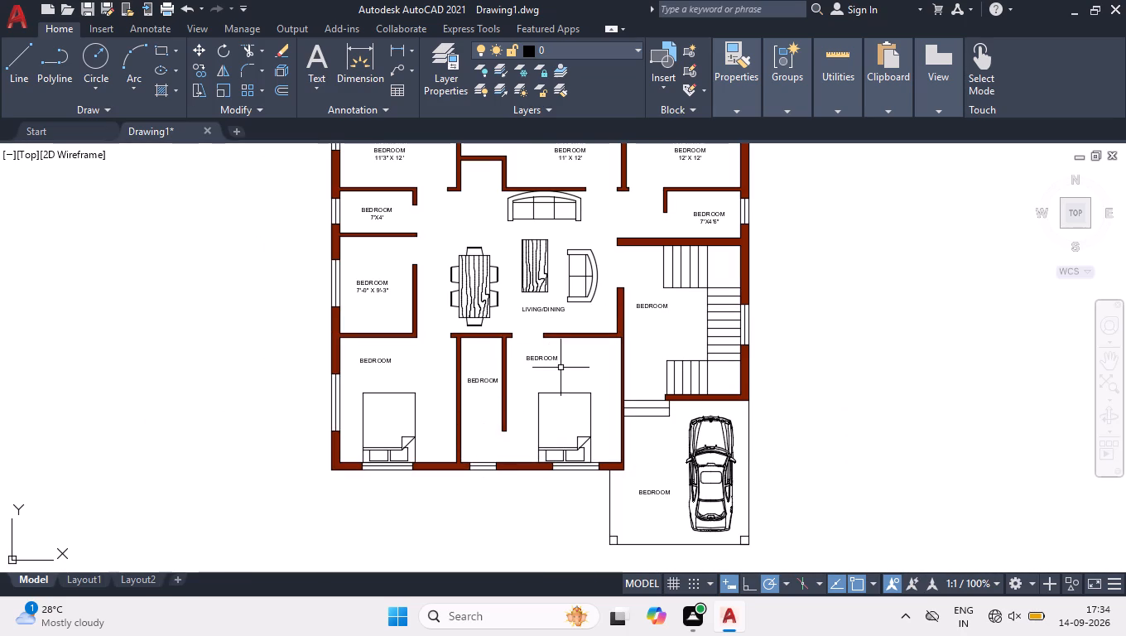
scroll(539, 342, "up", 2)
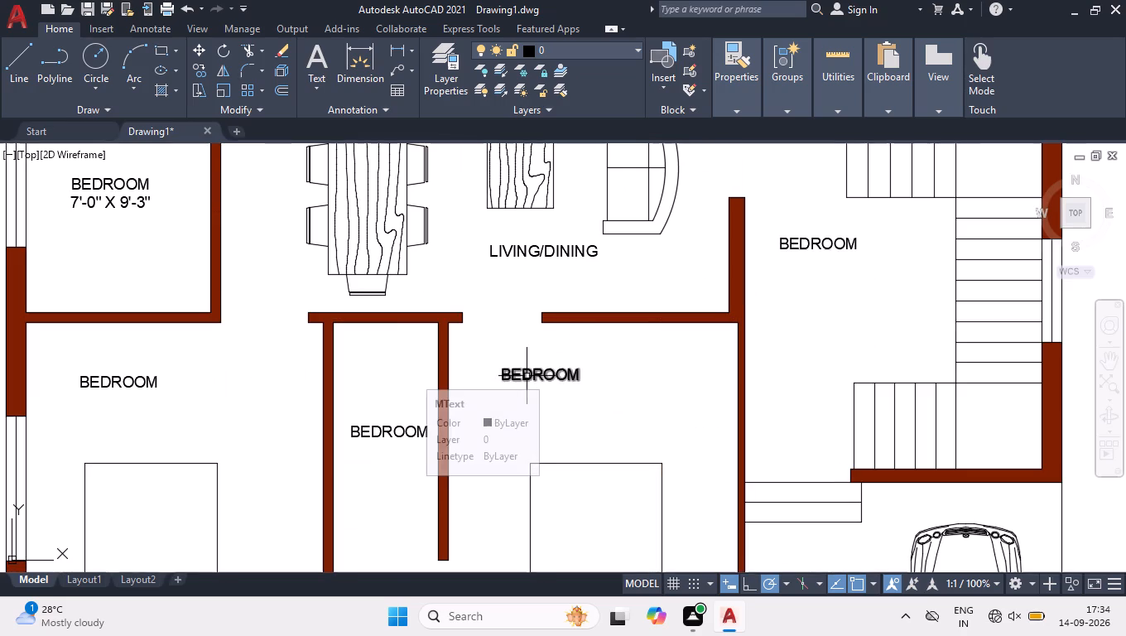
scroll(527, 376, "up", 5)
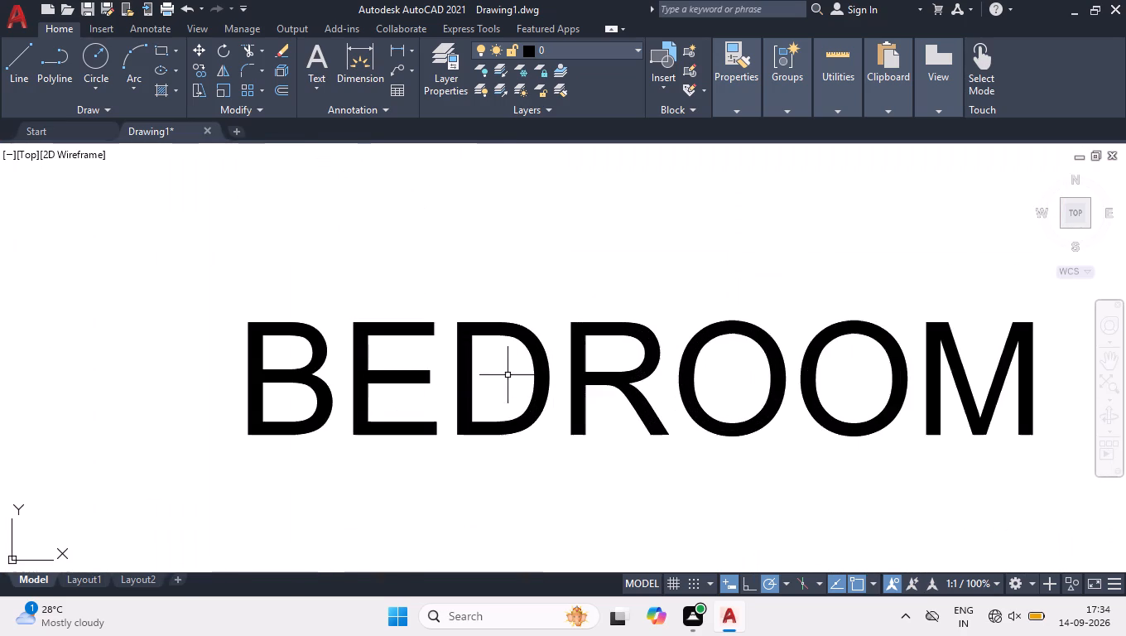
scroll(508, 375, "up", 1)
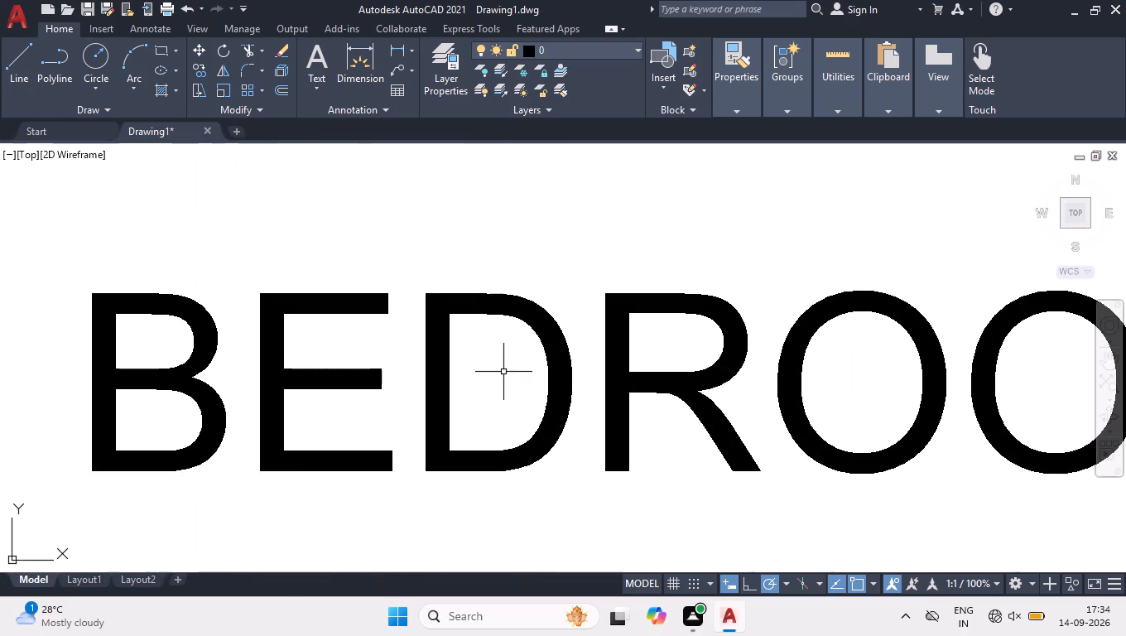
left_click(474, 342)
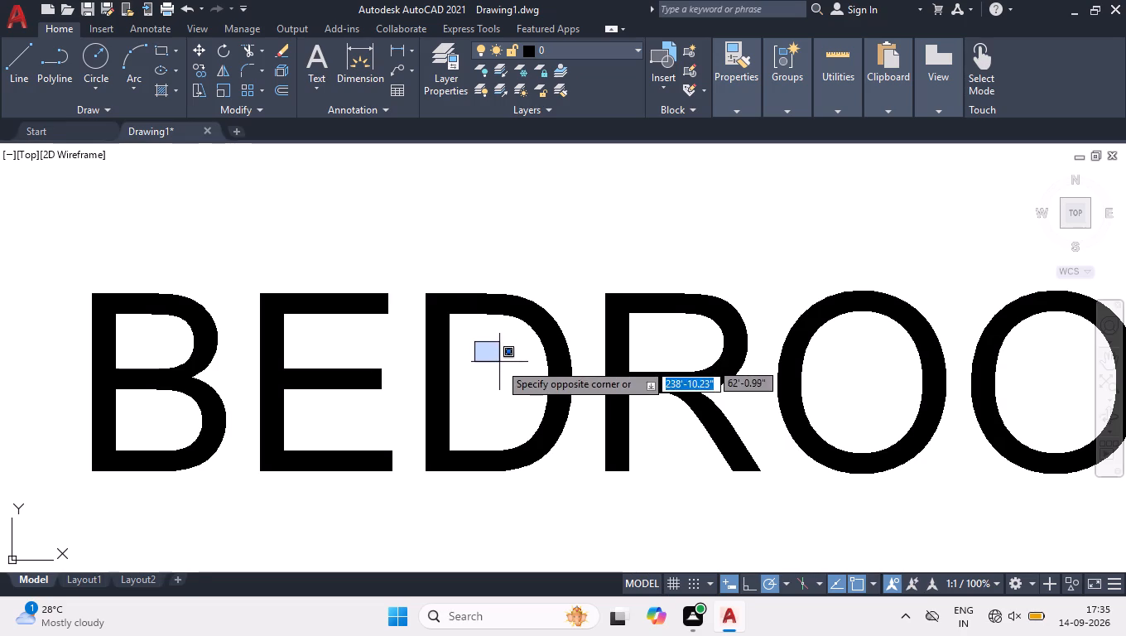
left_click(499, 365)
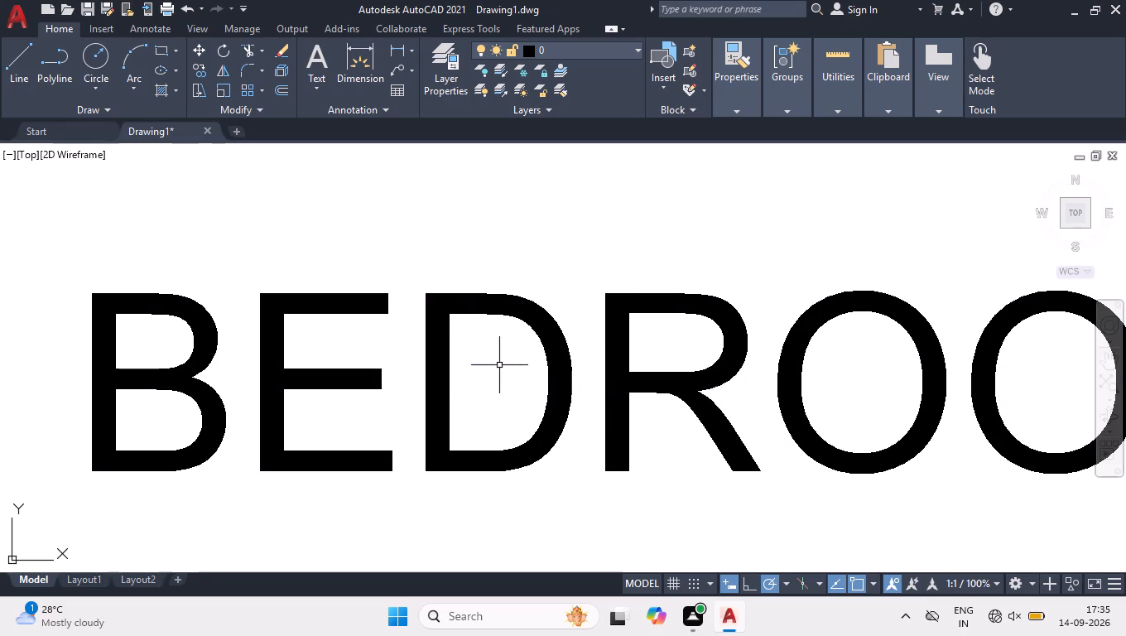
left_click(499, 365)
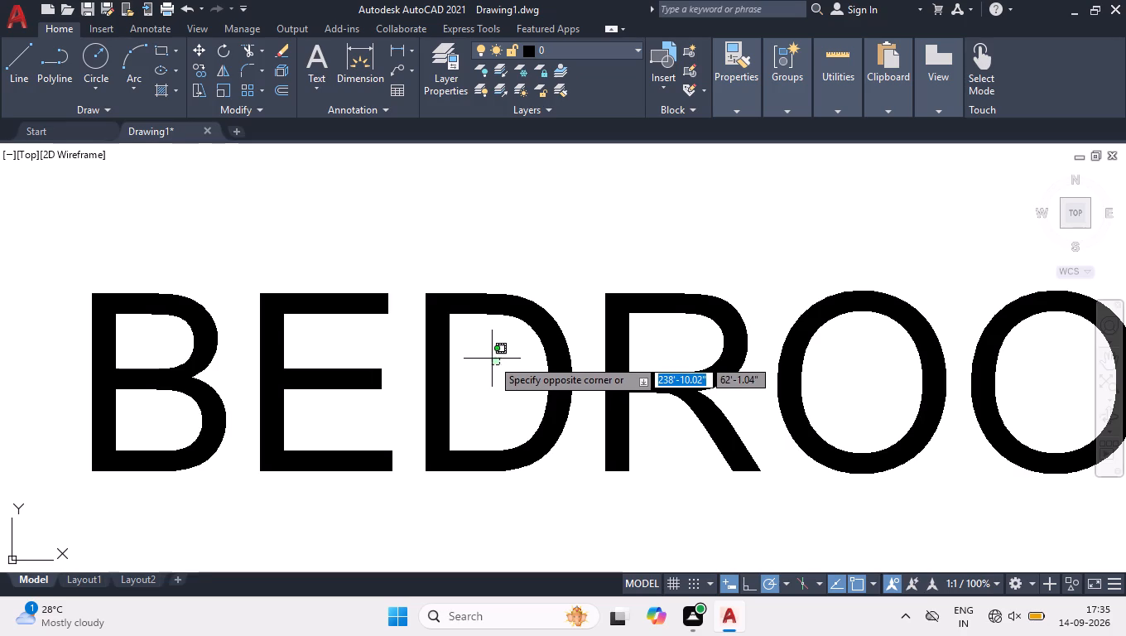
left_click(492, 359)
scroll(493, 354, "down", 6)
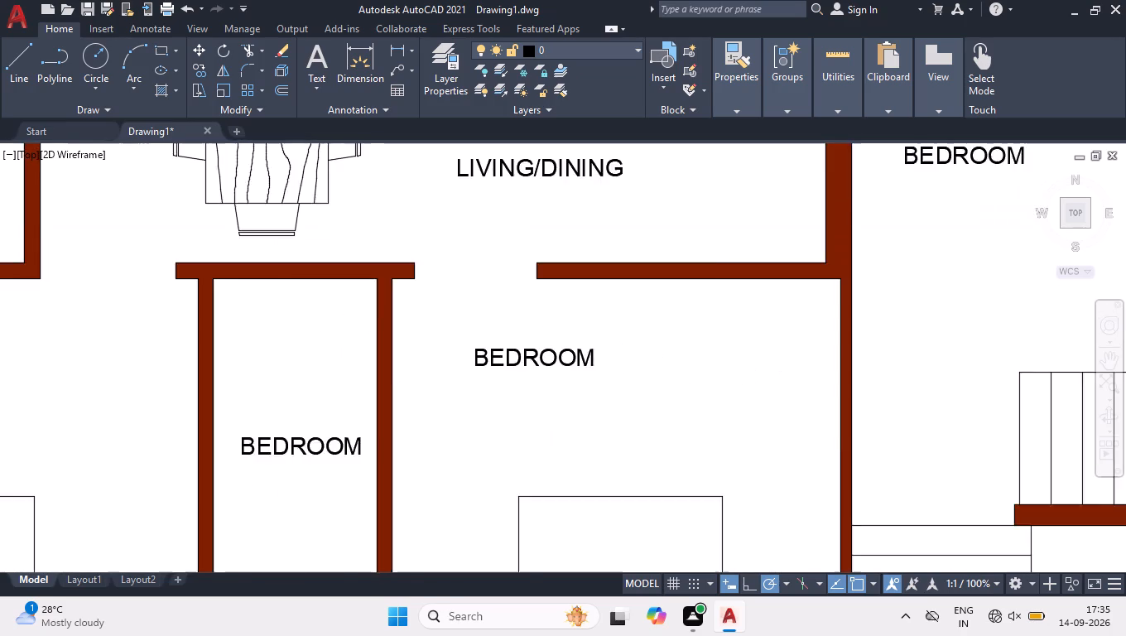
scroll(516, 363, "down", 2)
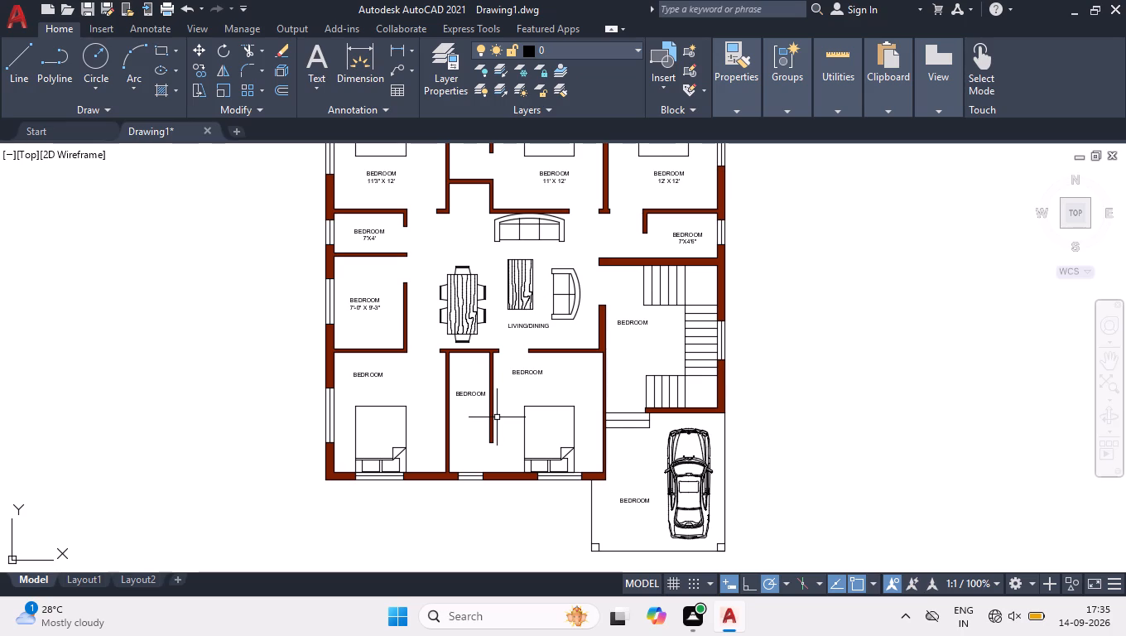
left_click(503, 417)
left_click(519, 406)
Hatch the two small square columns at the front corners of the car porch with the Solid pattern in colour 24.
left_click(155, 92)
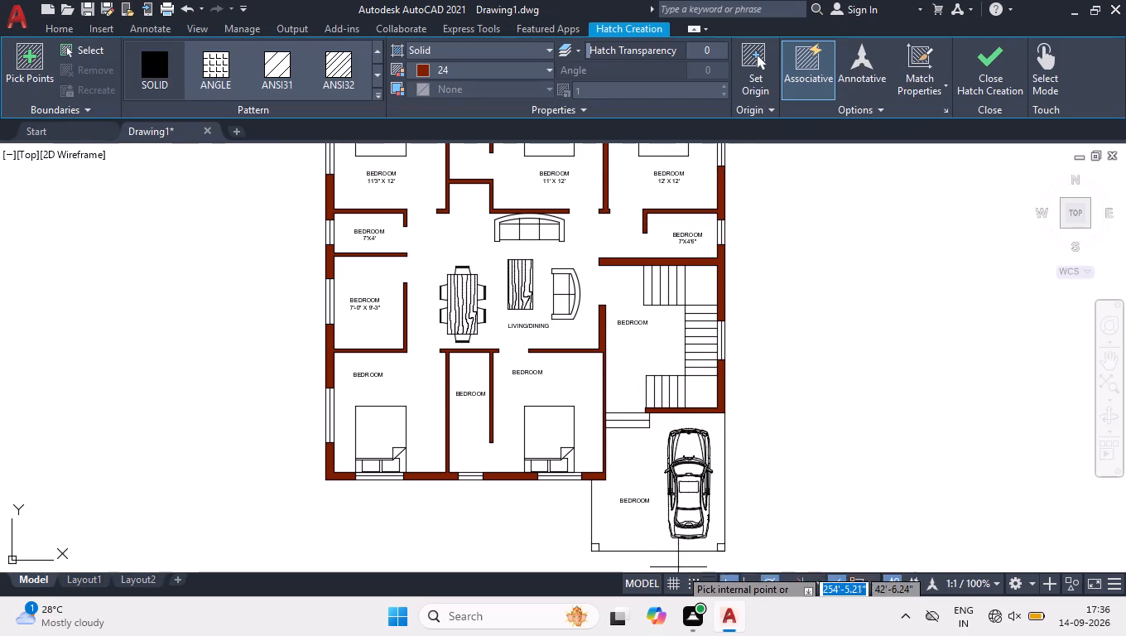
scroll(684, 566, "up", 3)
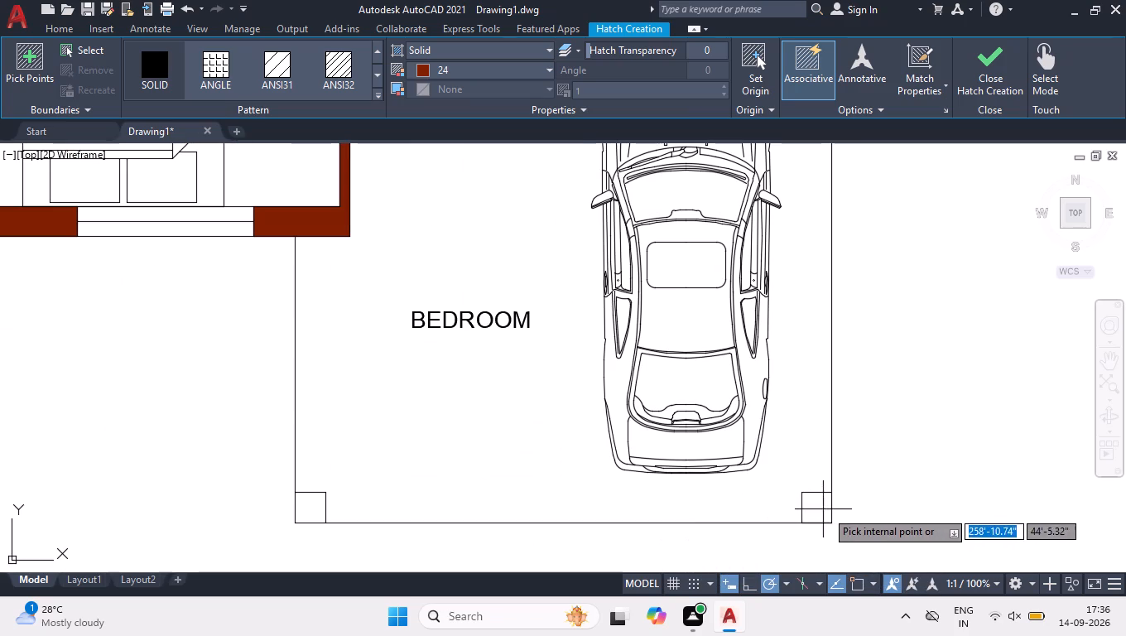
left_click(824, 513)
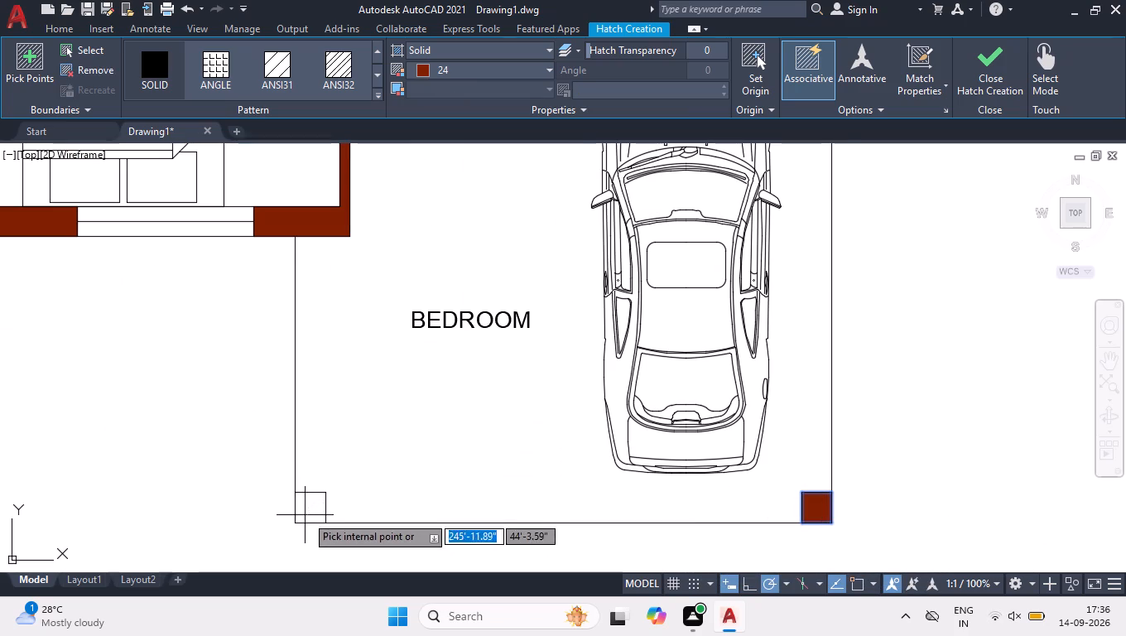
left_click(310, 503)
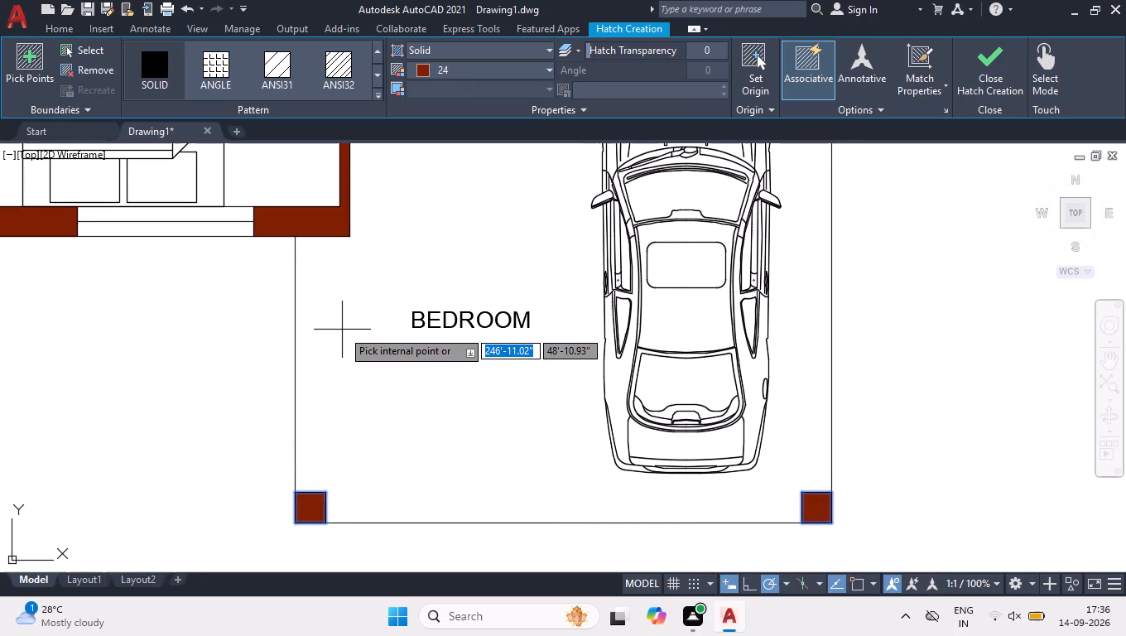
key("Return")
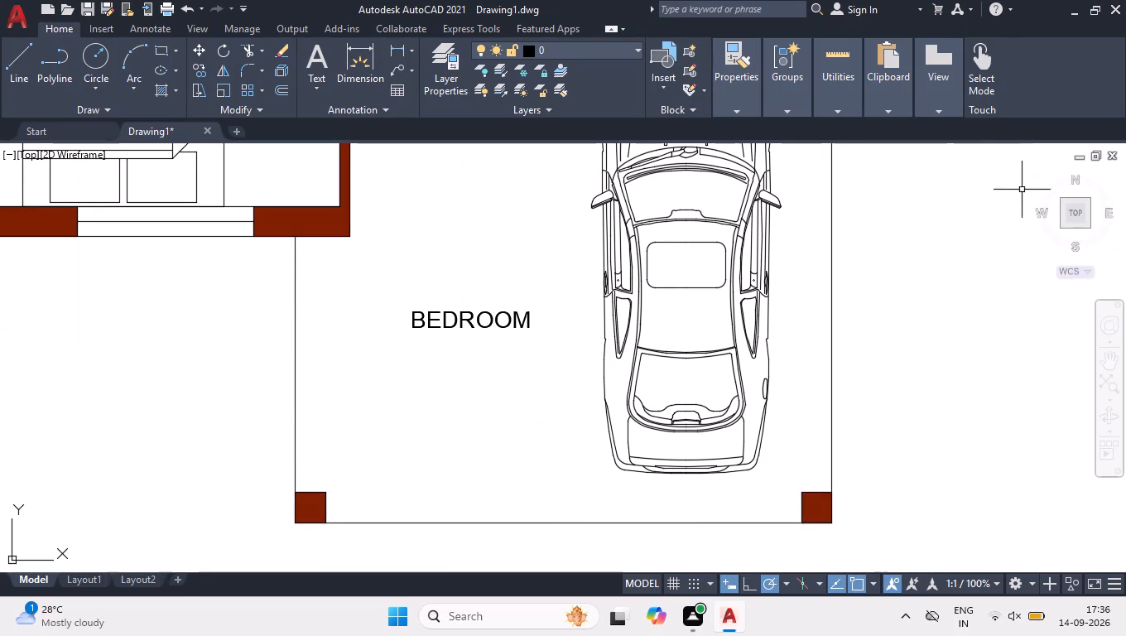
left_click(1084, 215)
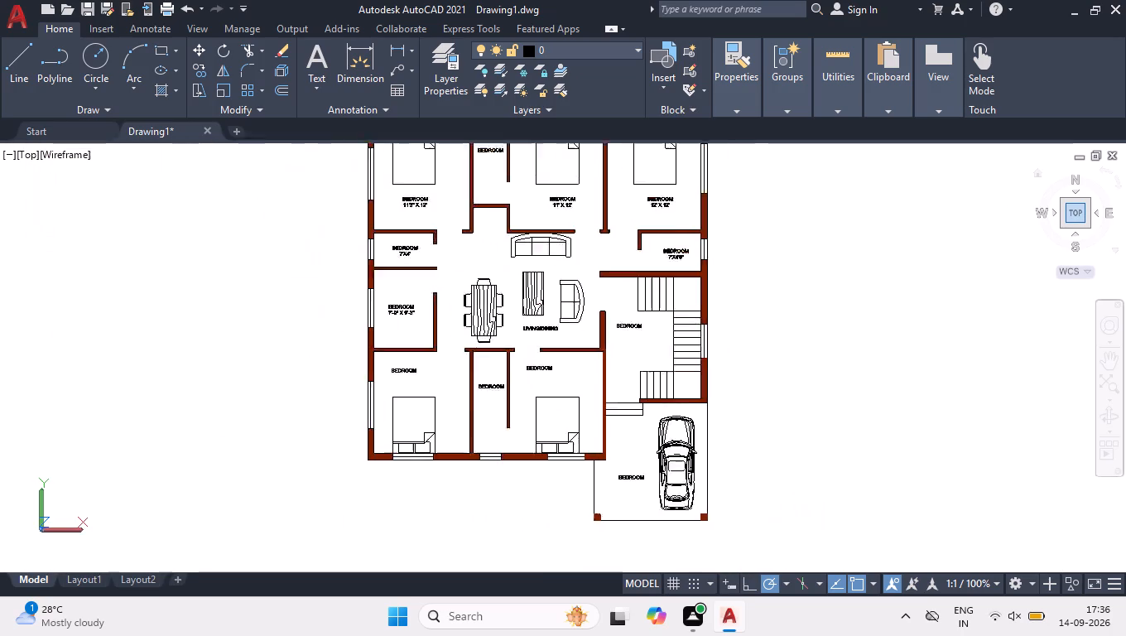
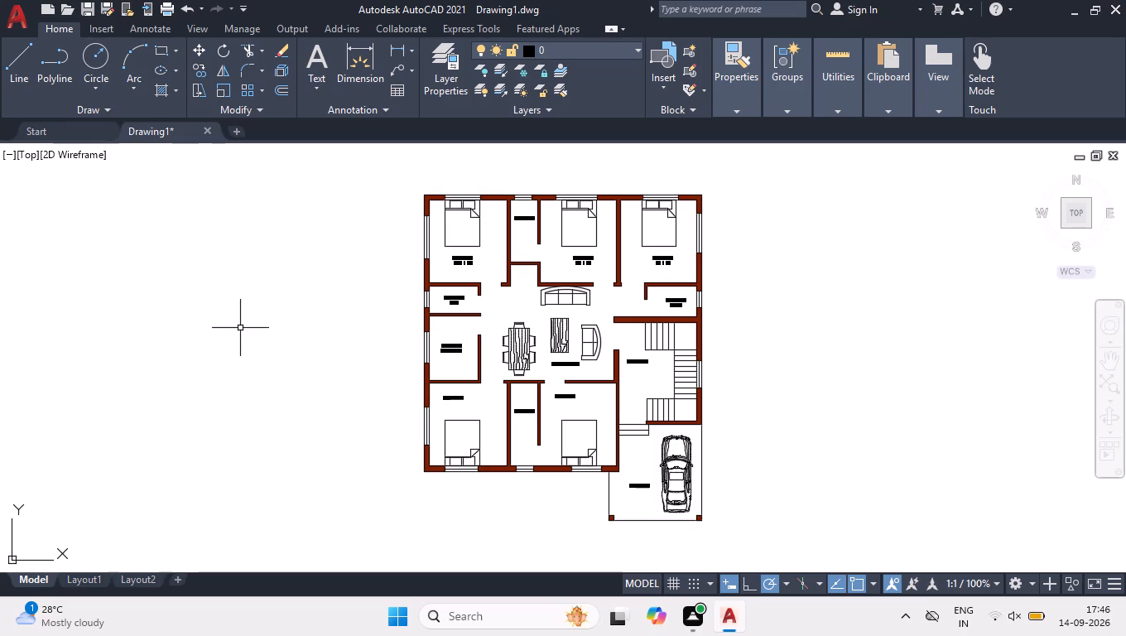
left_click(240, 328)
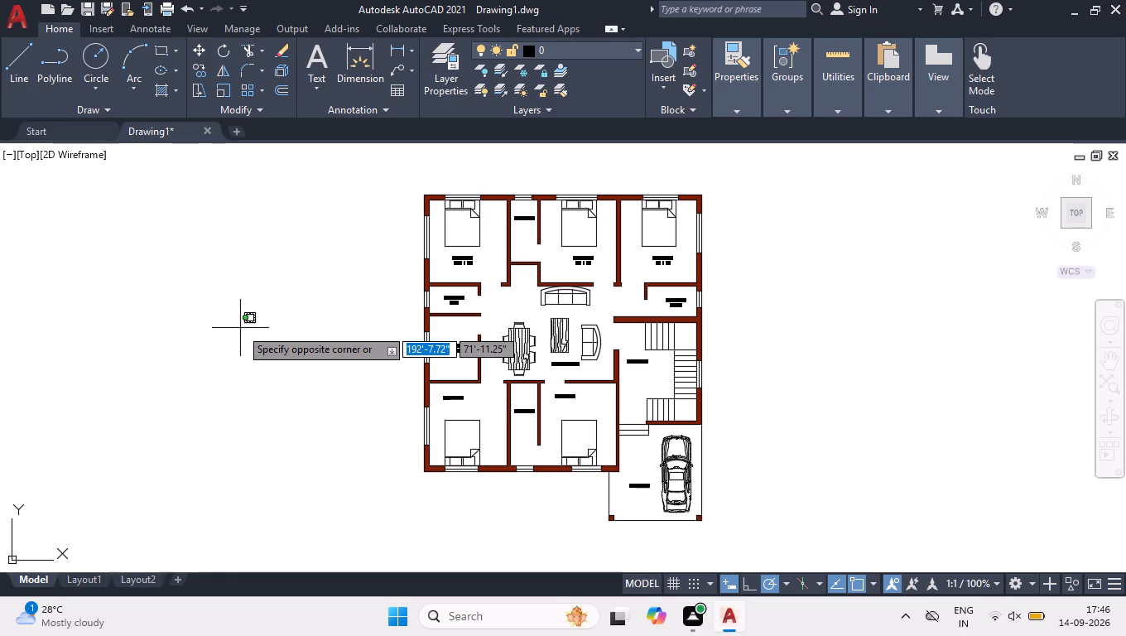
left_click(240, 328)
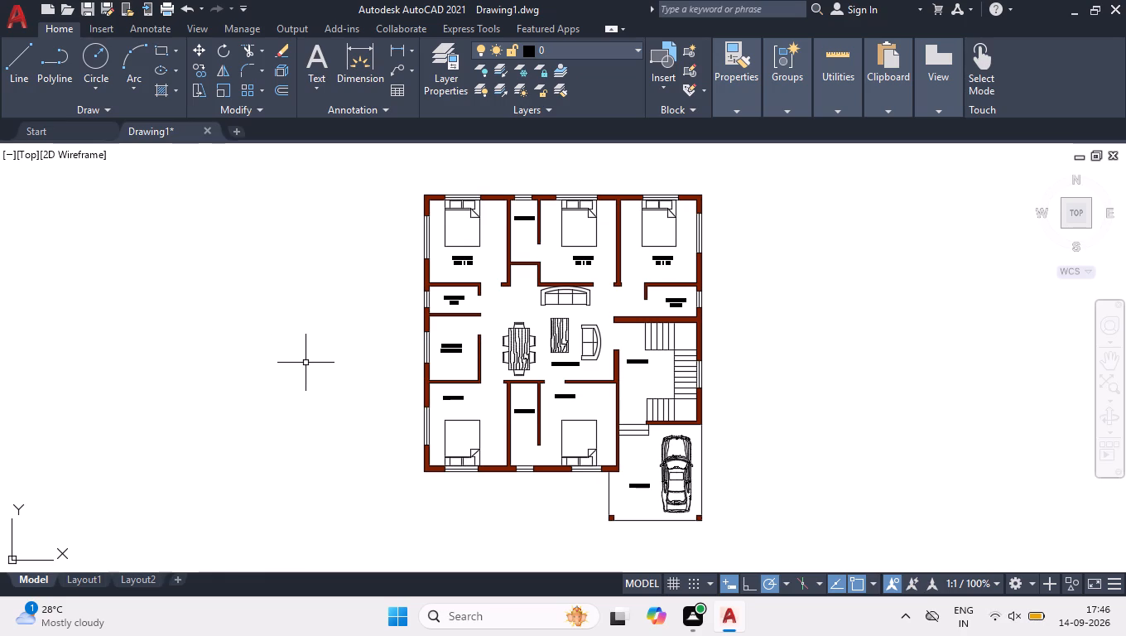
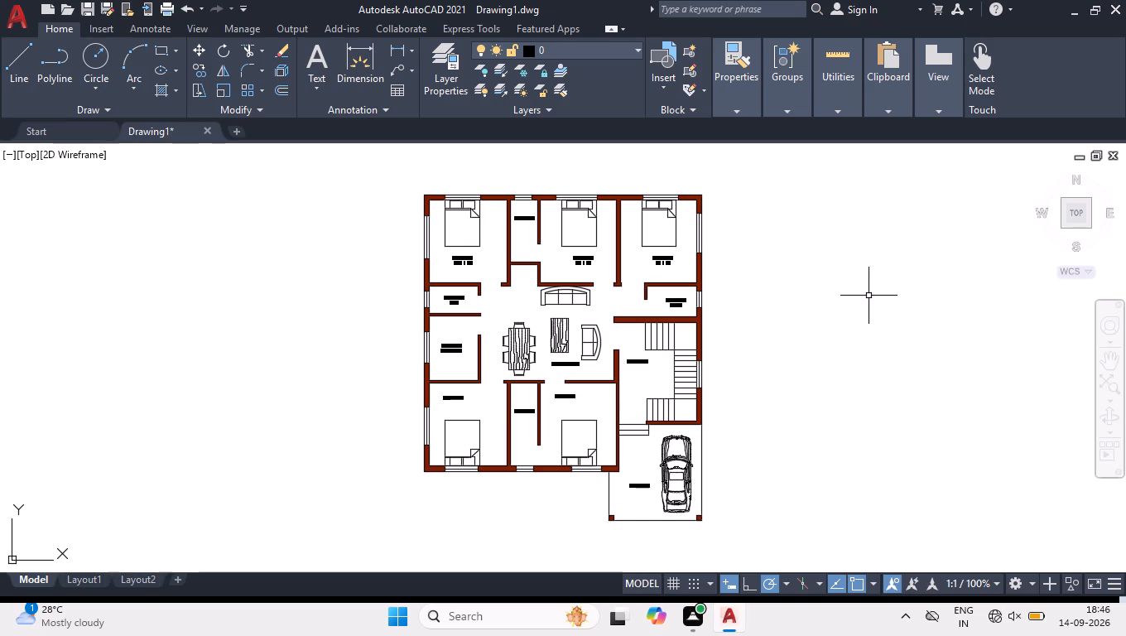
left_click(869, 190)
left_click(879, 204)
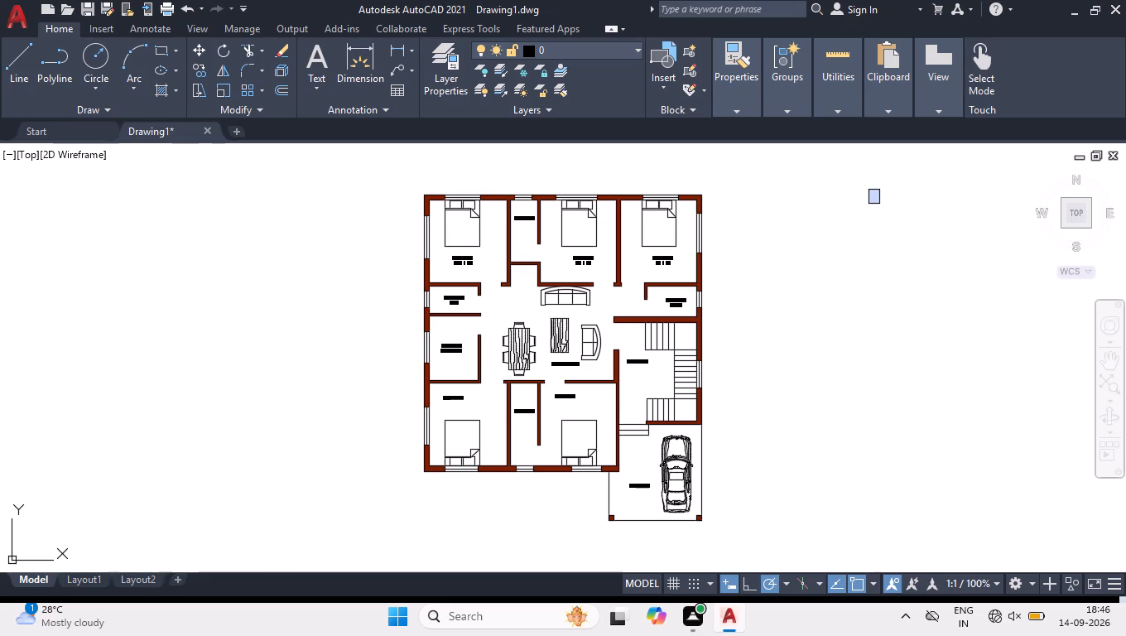
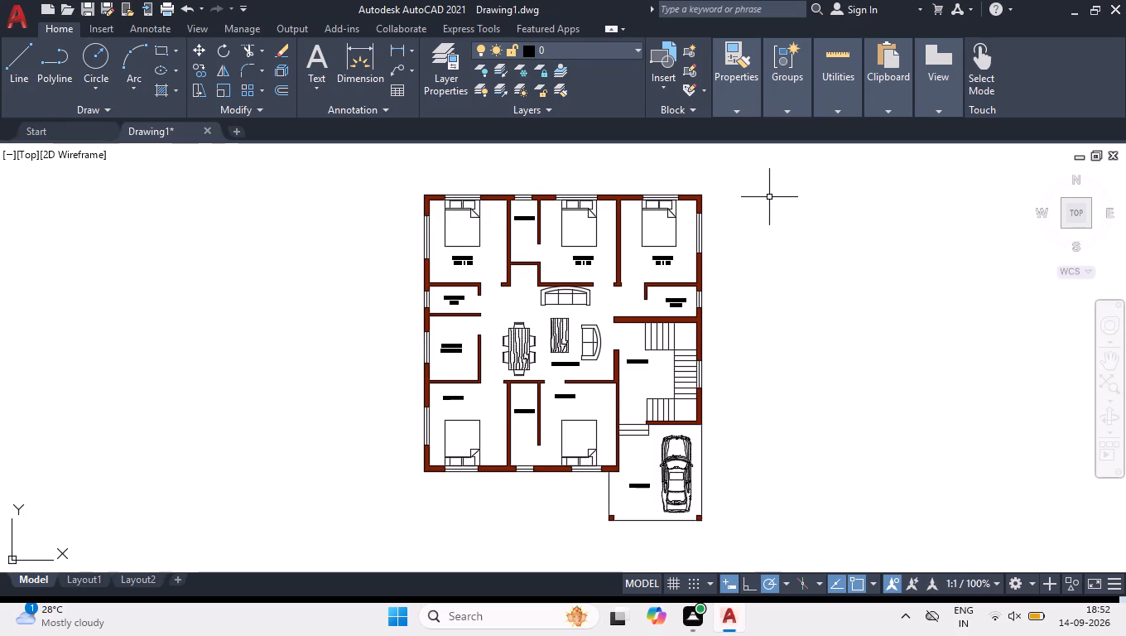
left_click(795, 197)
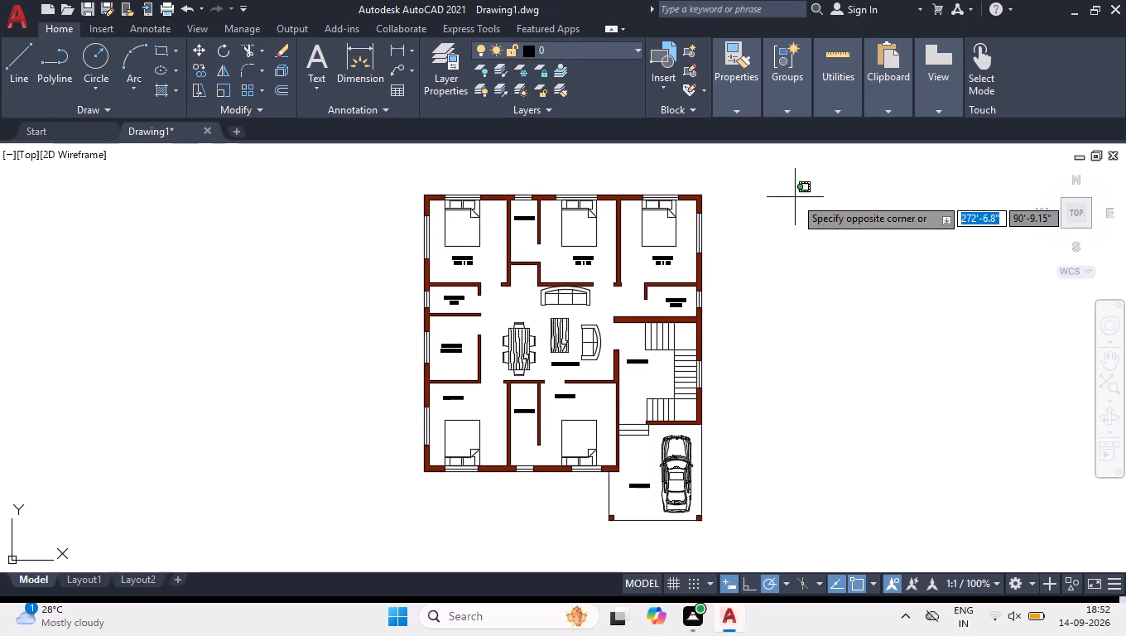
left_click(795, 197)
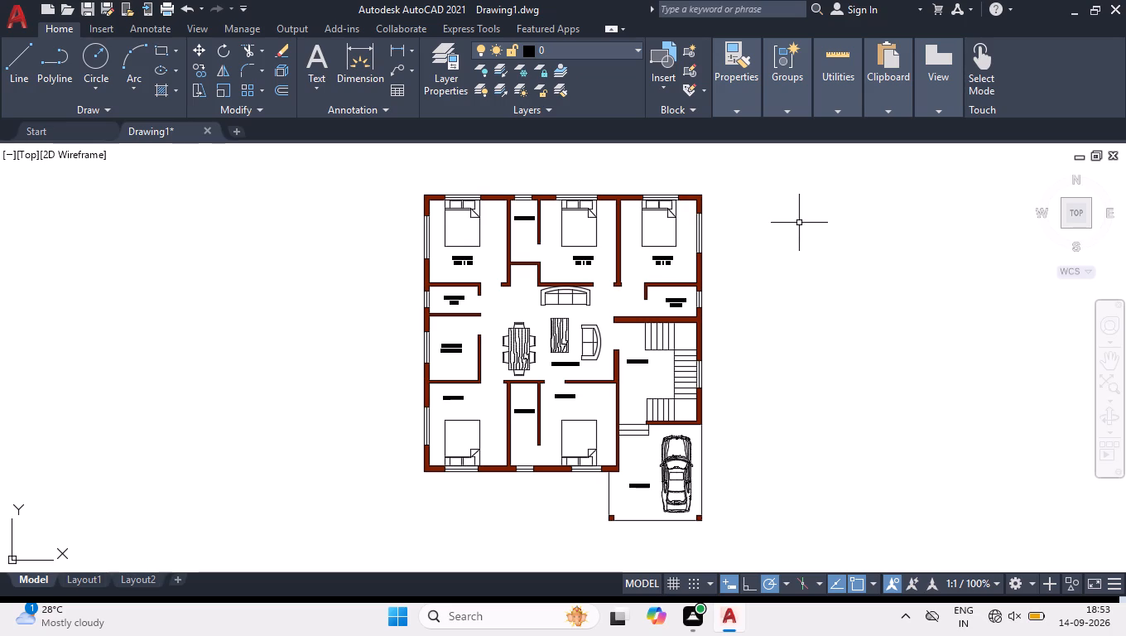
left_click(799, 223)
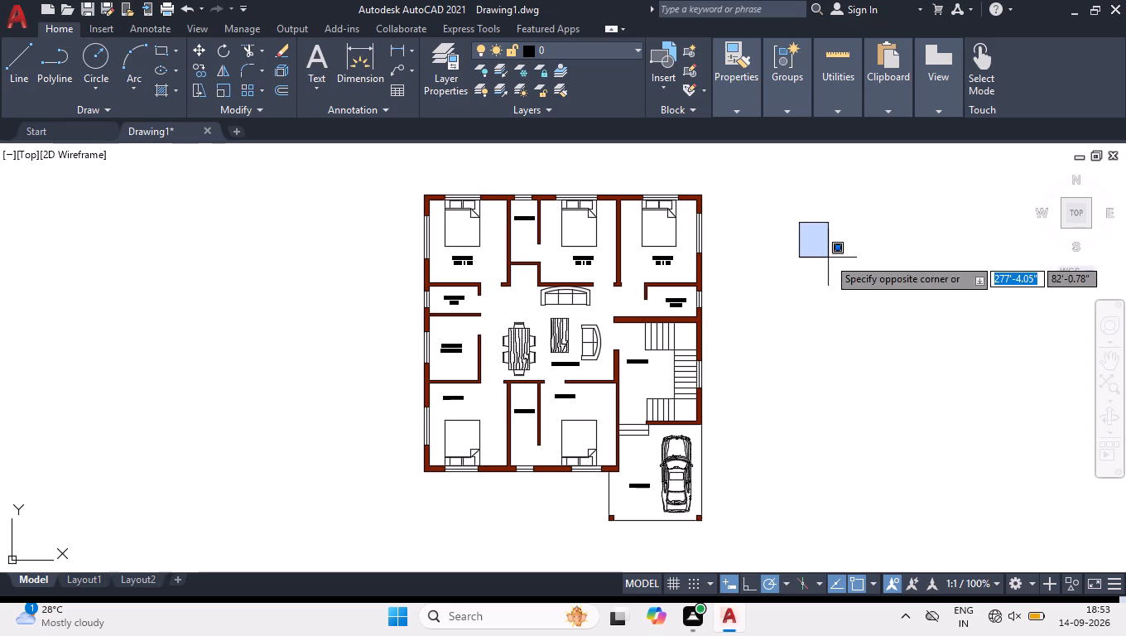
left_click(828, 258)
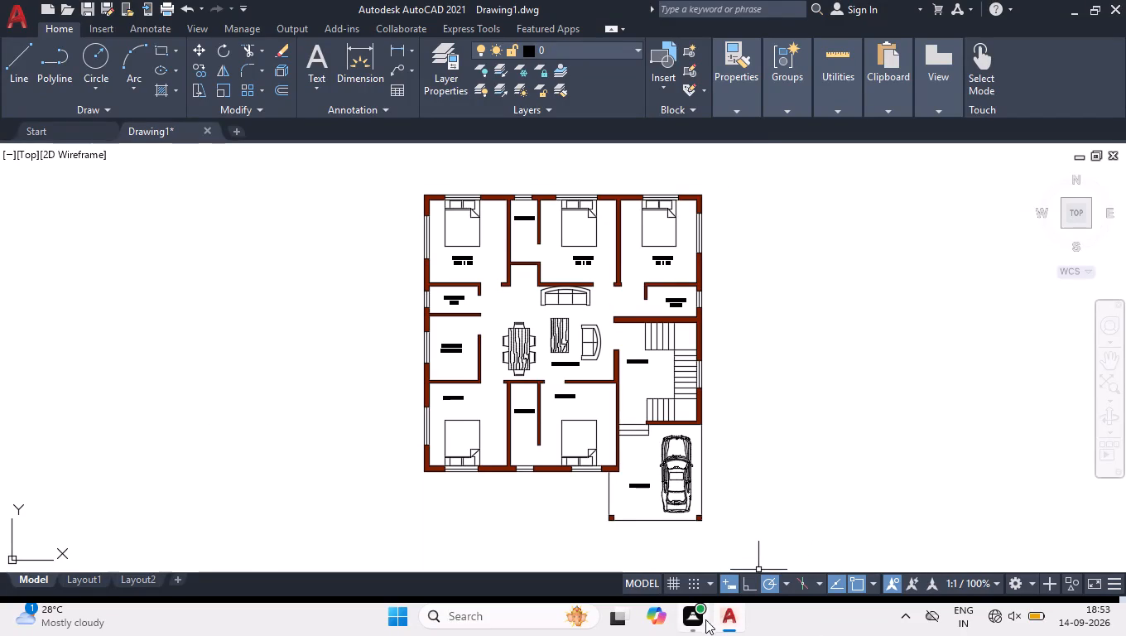
Query the drawing's log file name with the LOGFILENAME variable.
type("LOGFILE")
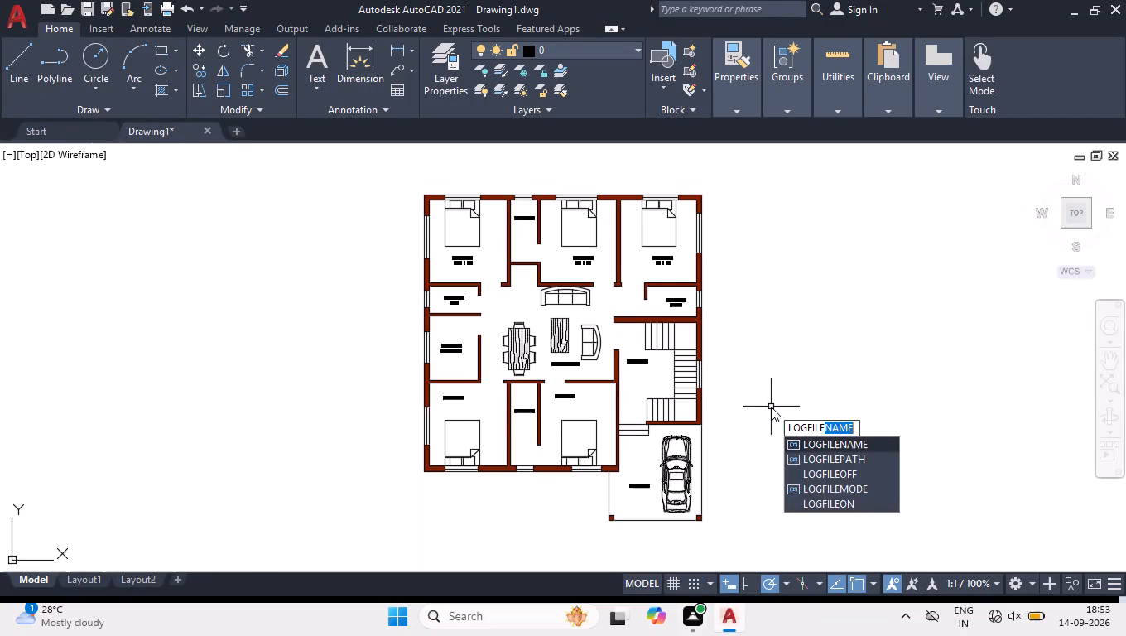
key("Return")
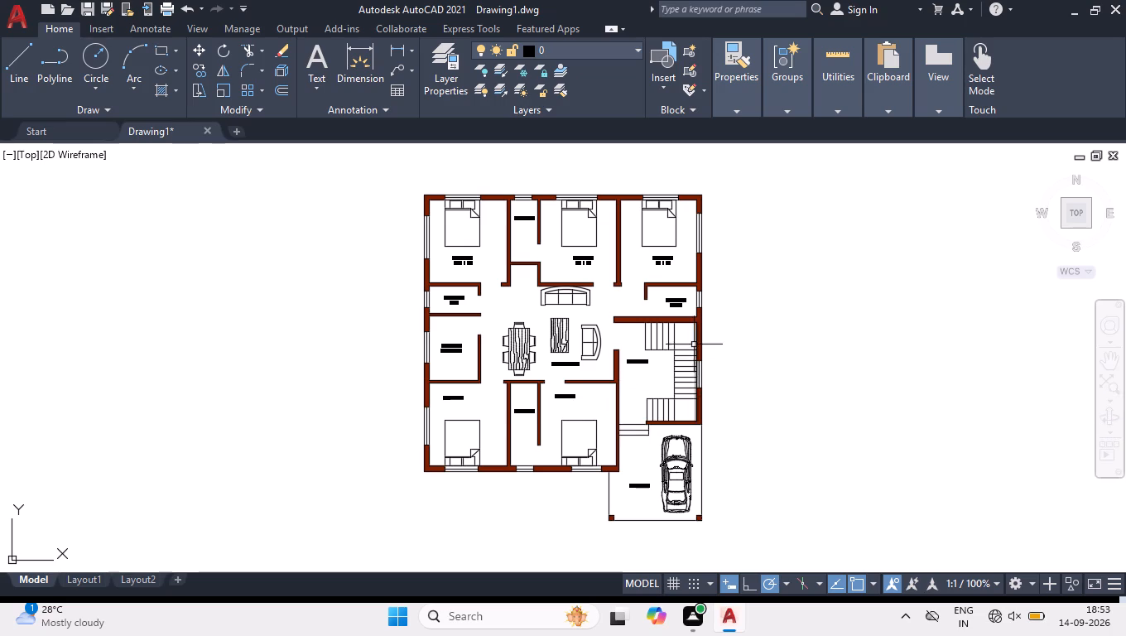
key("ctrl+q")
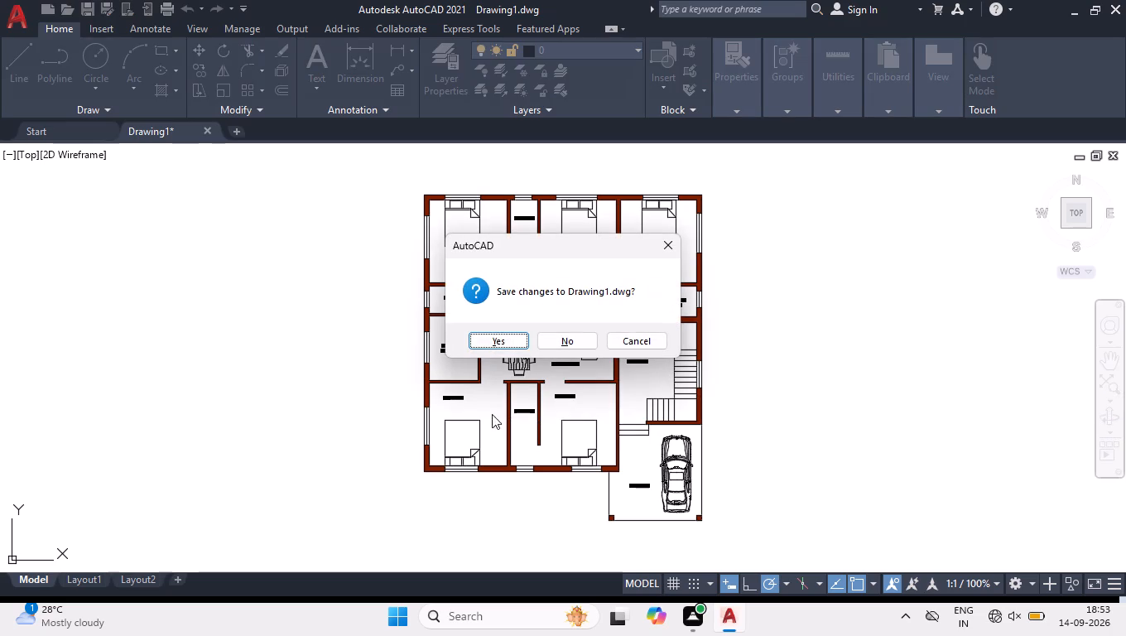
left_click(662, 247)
Delete the default viewport from Layout1.
left_click(79, 582)
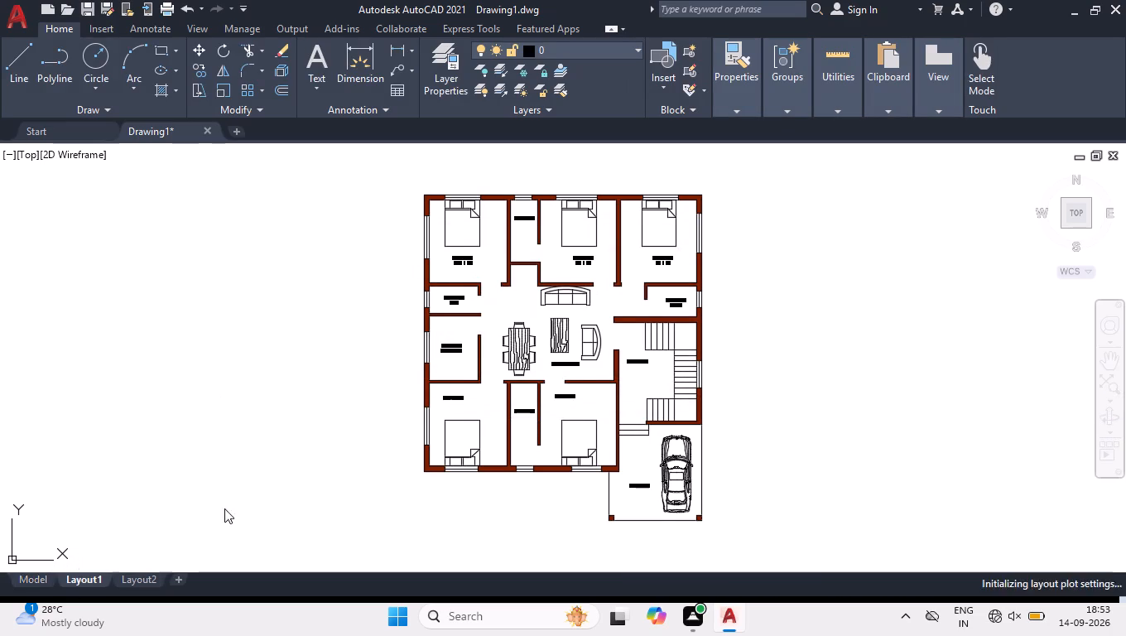
left_click_drag(428, 194, 429, 203)
left_click(376, 272)
key("Delete")
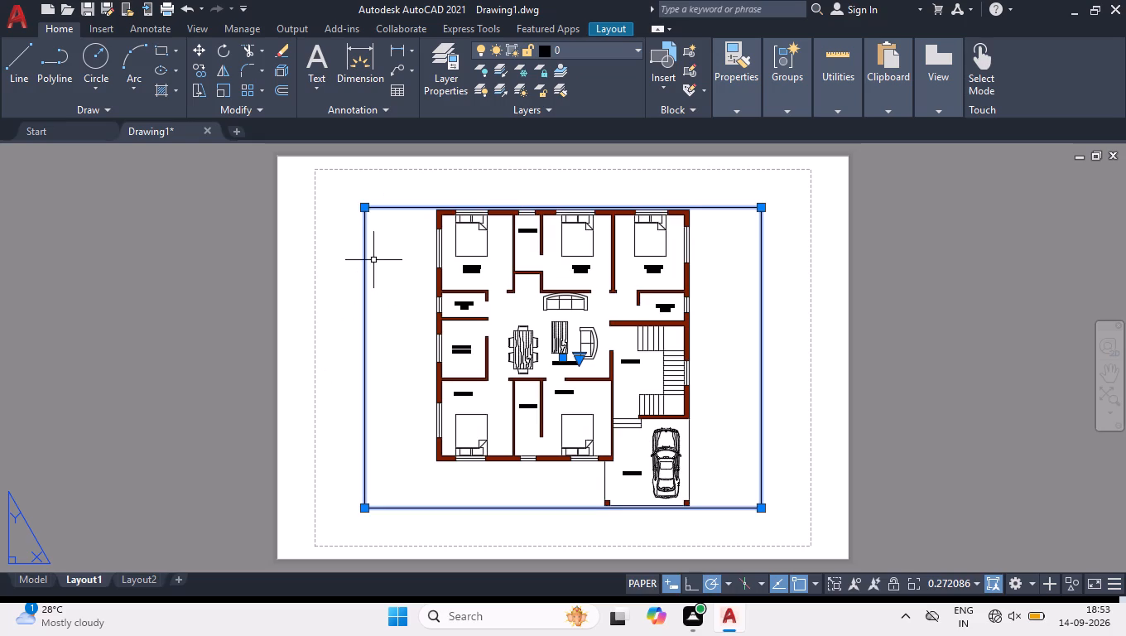
Modify Layout1's page setup to DWG To PDF.pc3, ISO full bleed A3 (420.00 x 297.00 MM) paper and Maximum shaded viewport quality.
right_click(80, 574)
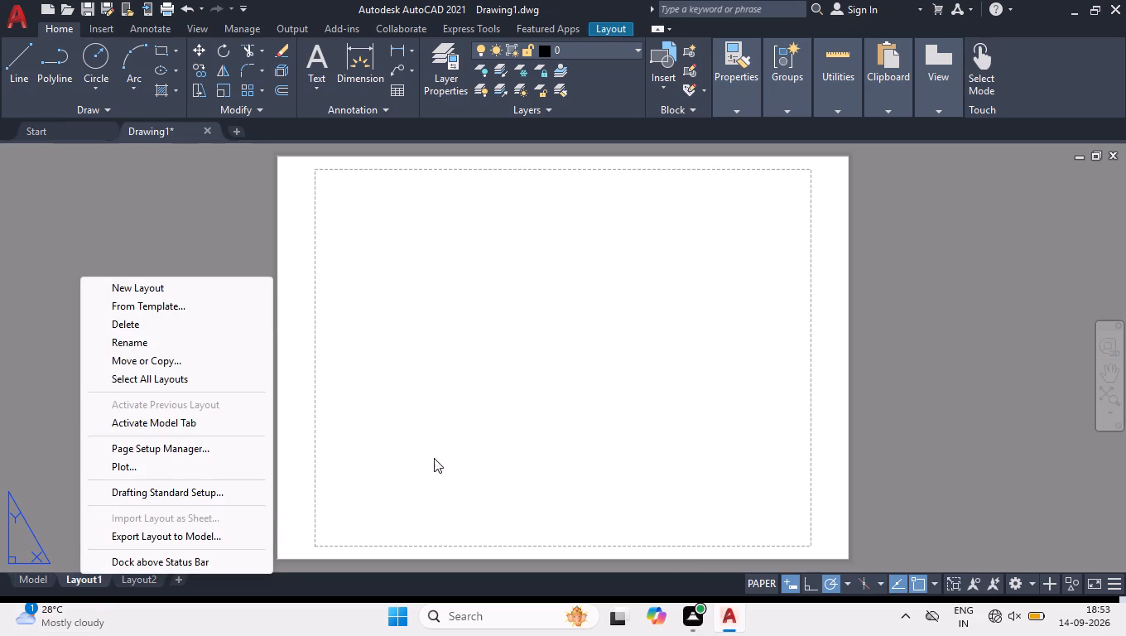
left_click(173, 447)
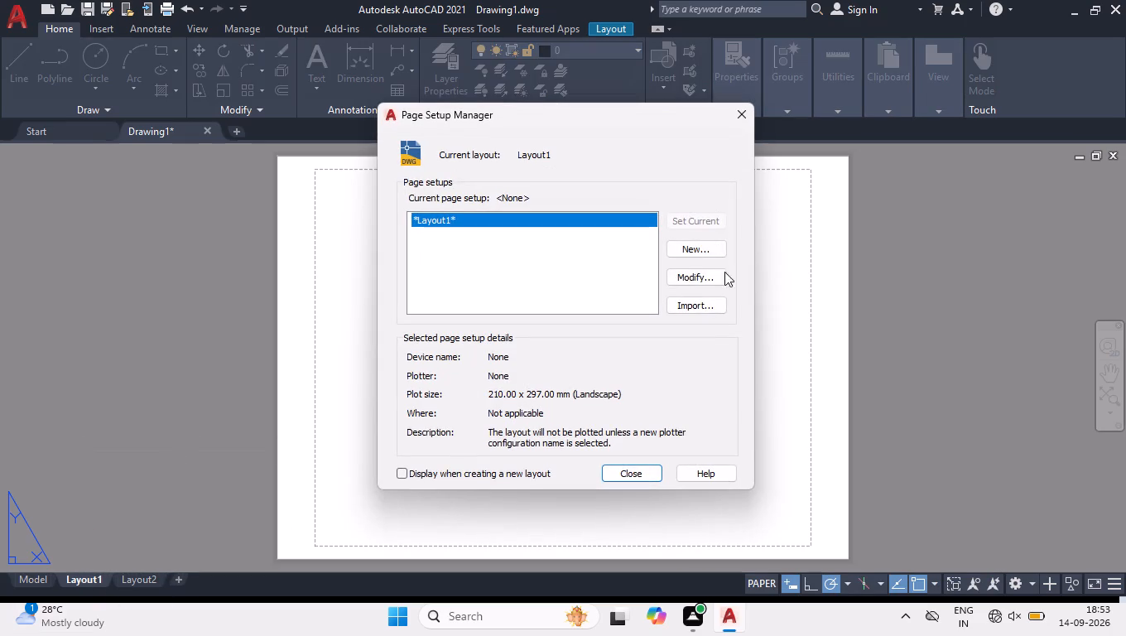
left_click(710, 280)
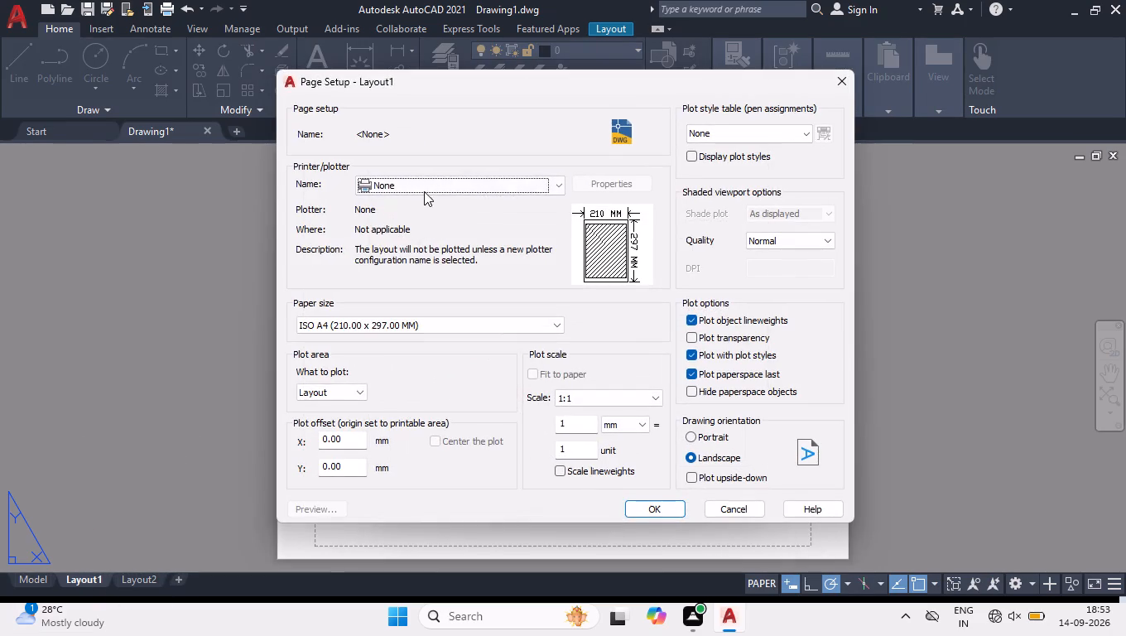
left_click(424, 186)
left_click(397, 395)
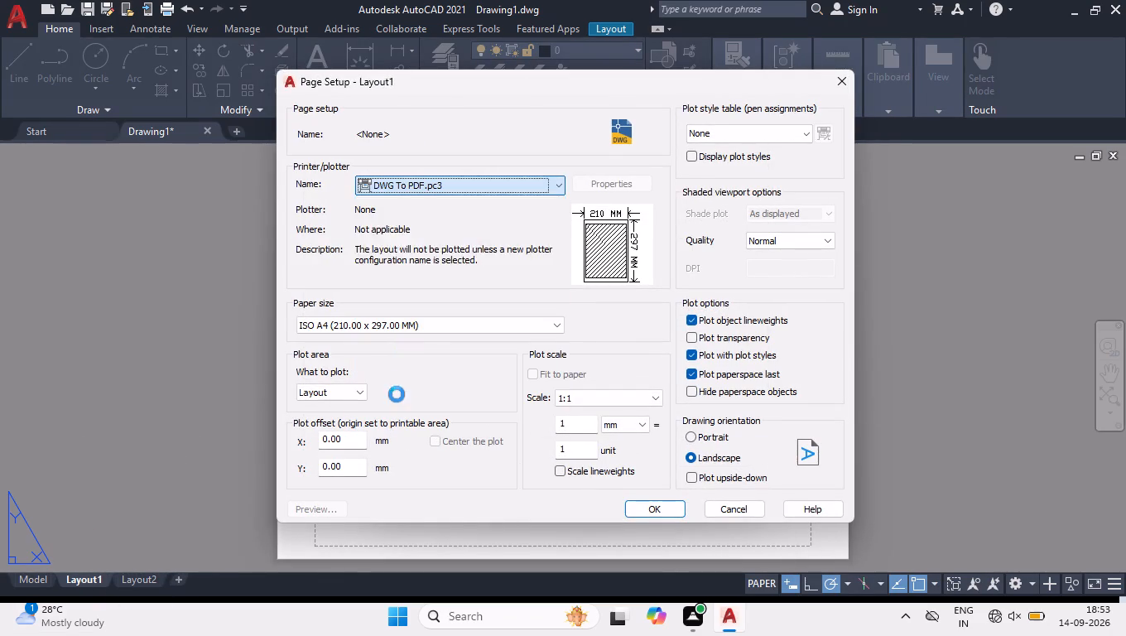
left_click(425, 329)
scroll(427, 326, "up", 13)
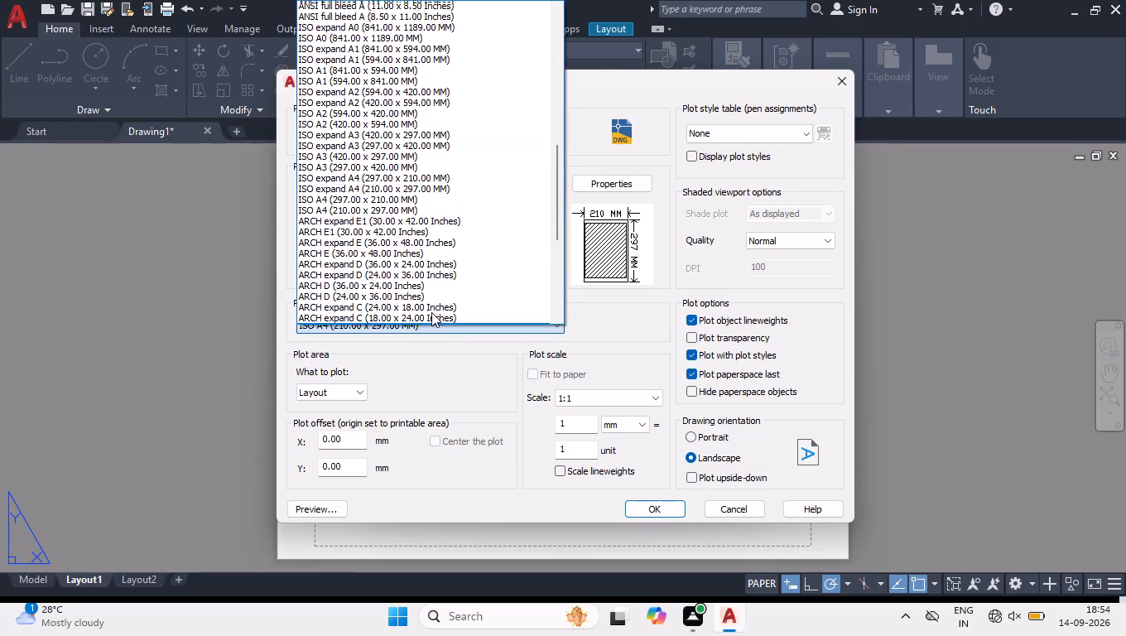
scroll(431, 312, "up", 10)
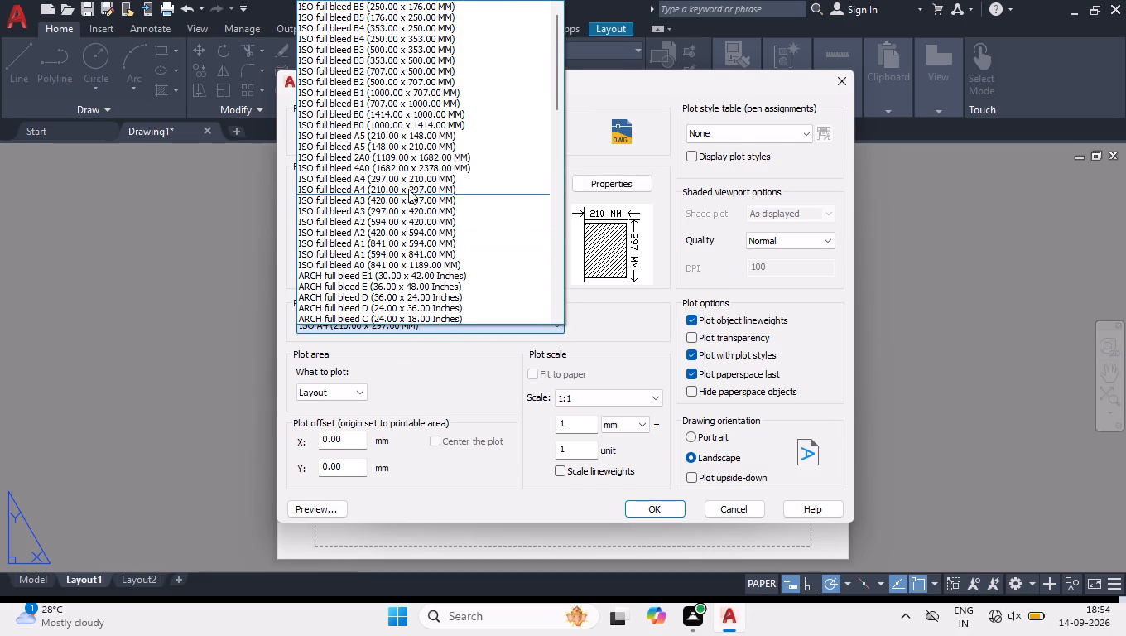
left_click(402, 204)
left_click(777, 250)
left_click(775, 242)
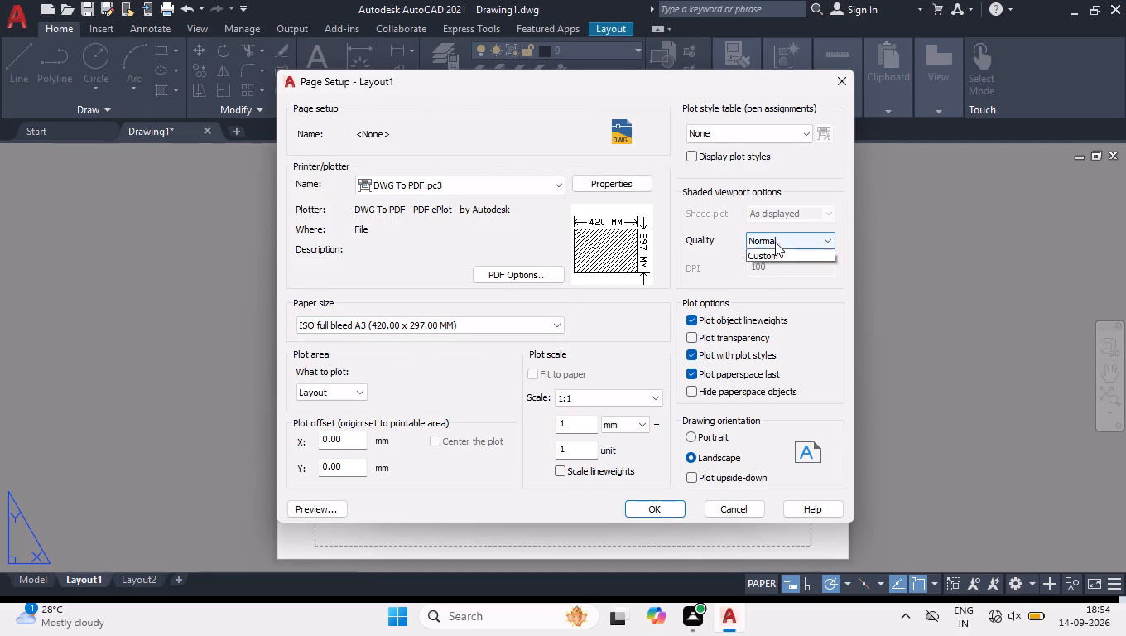
left_click(769, 298)
left_click(646, 508)
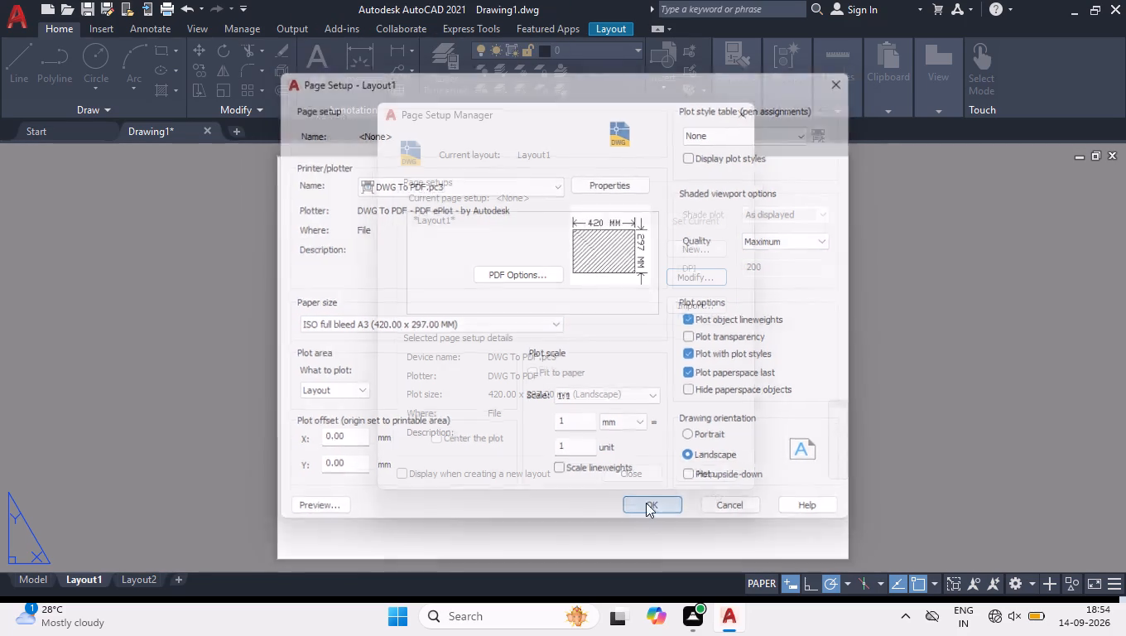
left_click(623, 478)
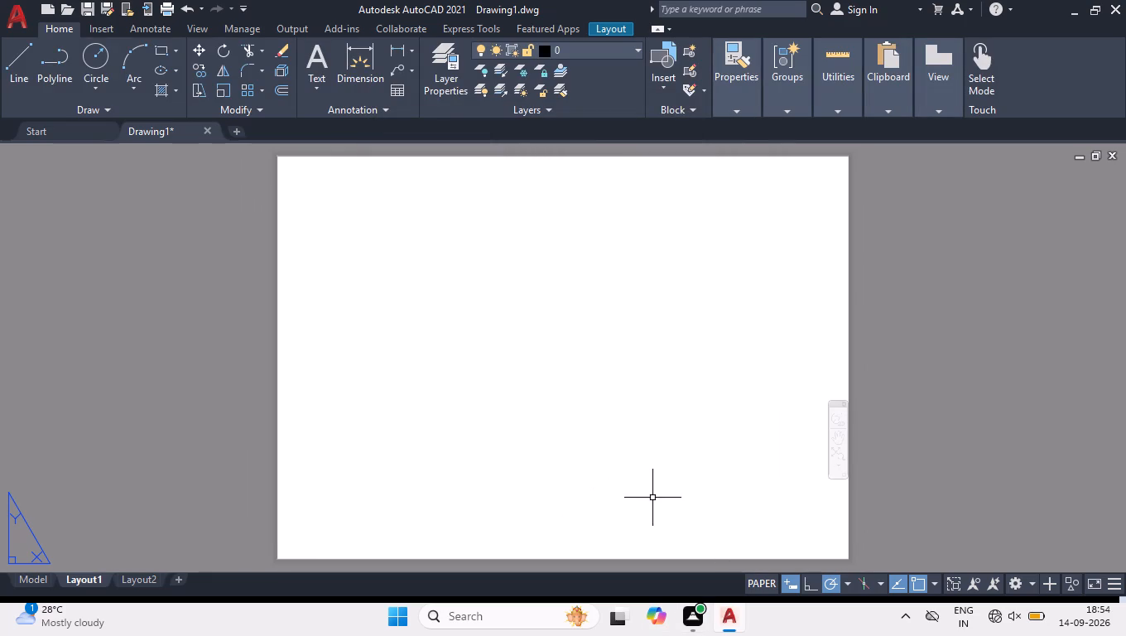
Create a layout viewport filling the A3 sheet, from corner 0,0 to corner 420,297.
type("MV")
key("Return")
type("0,0")
key("Return")
type("420,297")
key("Return")
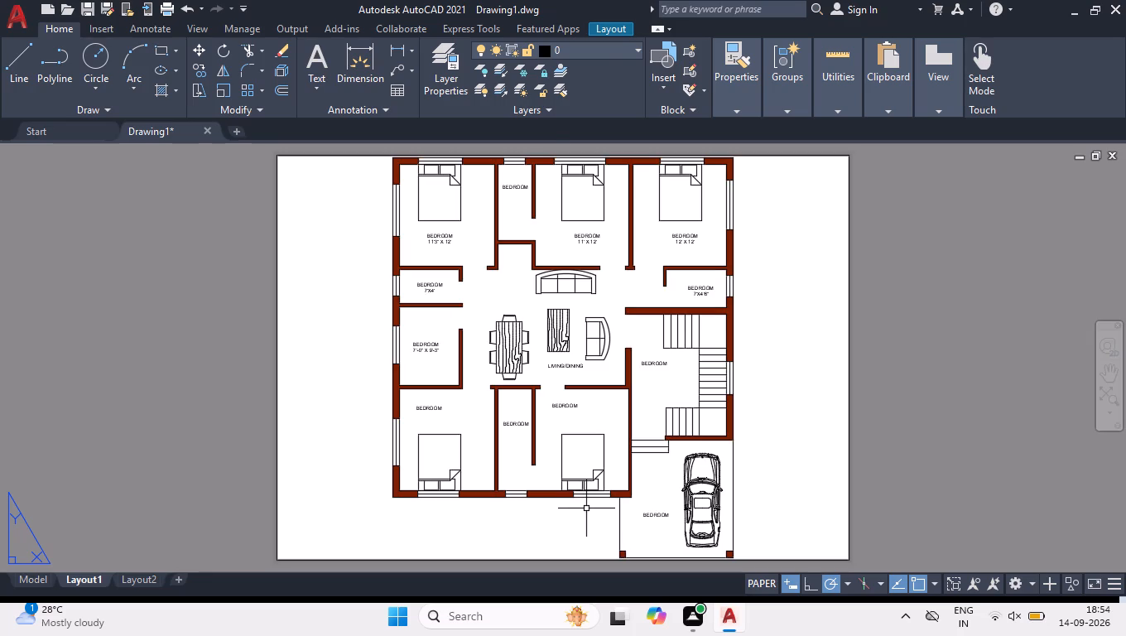
Export the current layout to the Desktop as a PDF named 14-9-4.
left_click(16, 17)
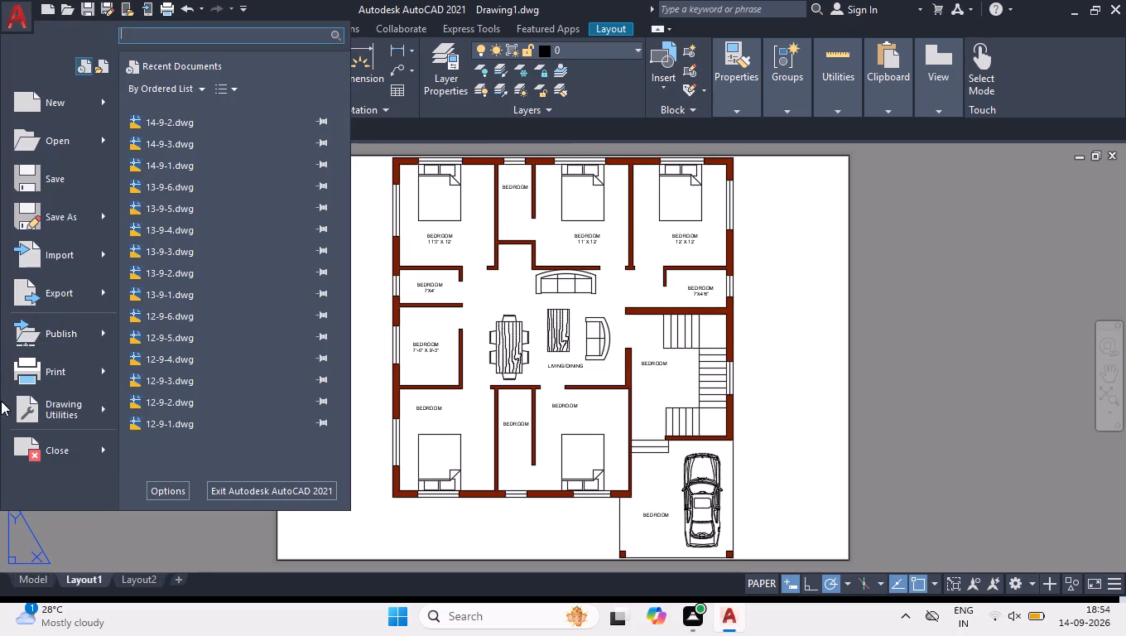
left_click(75, 294)
left_click(190, 258)
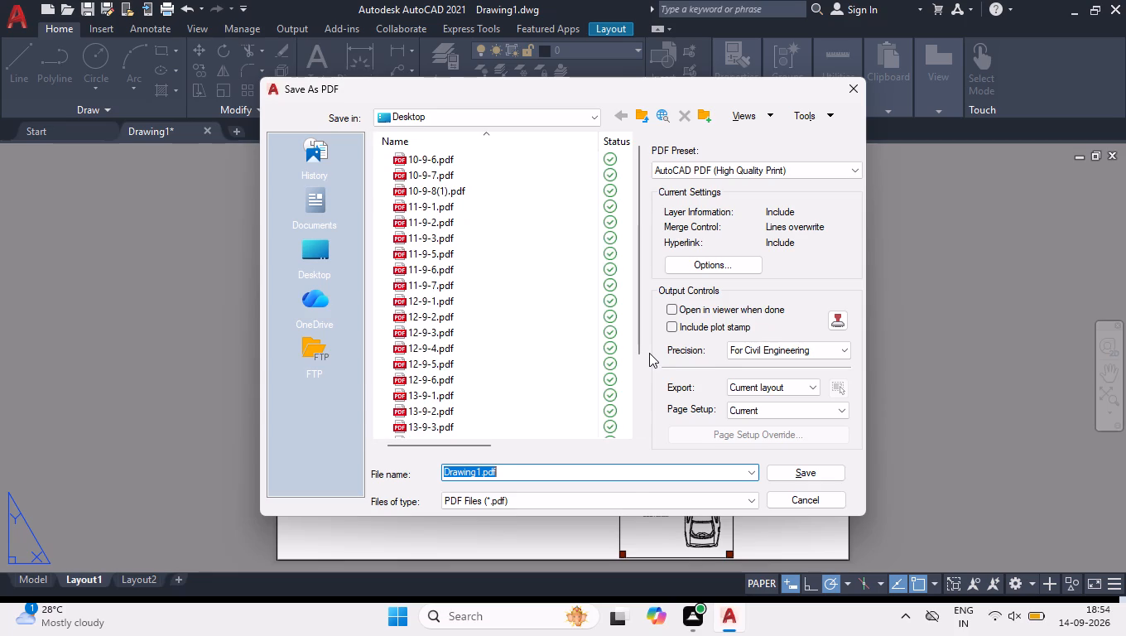
type("14-9-")
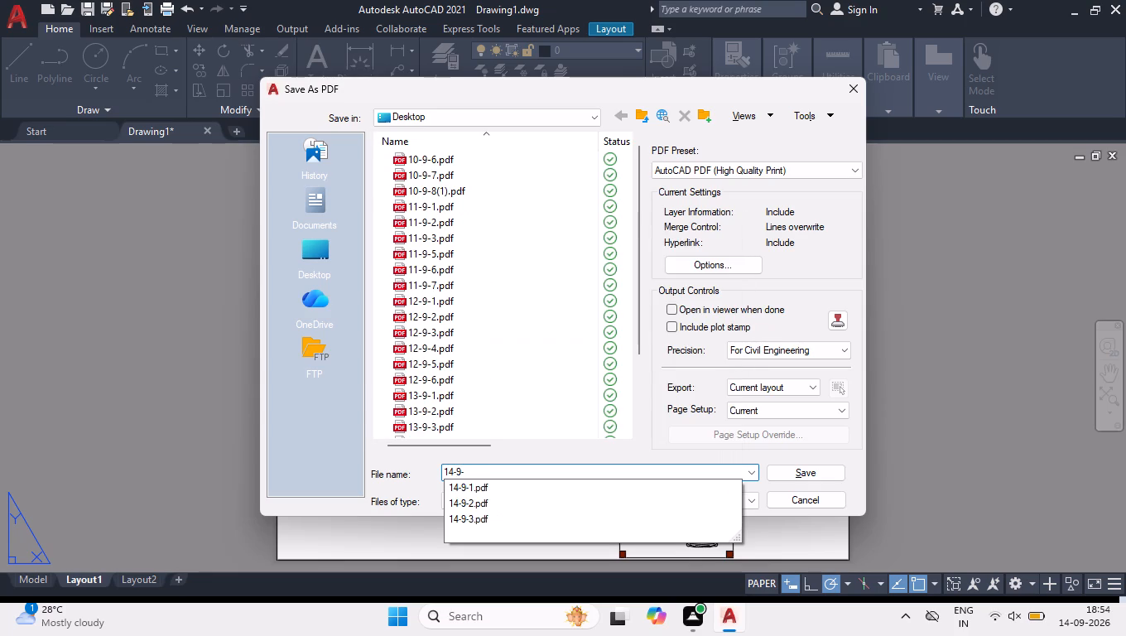
key("4")
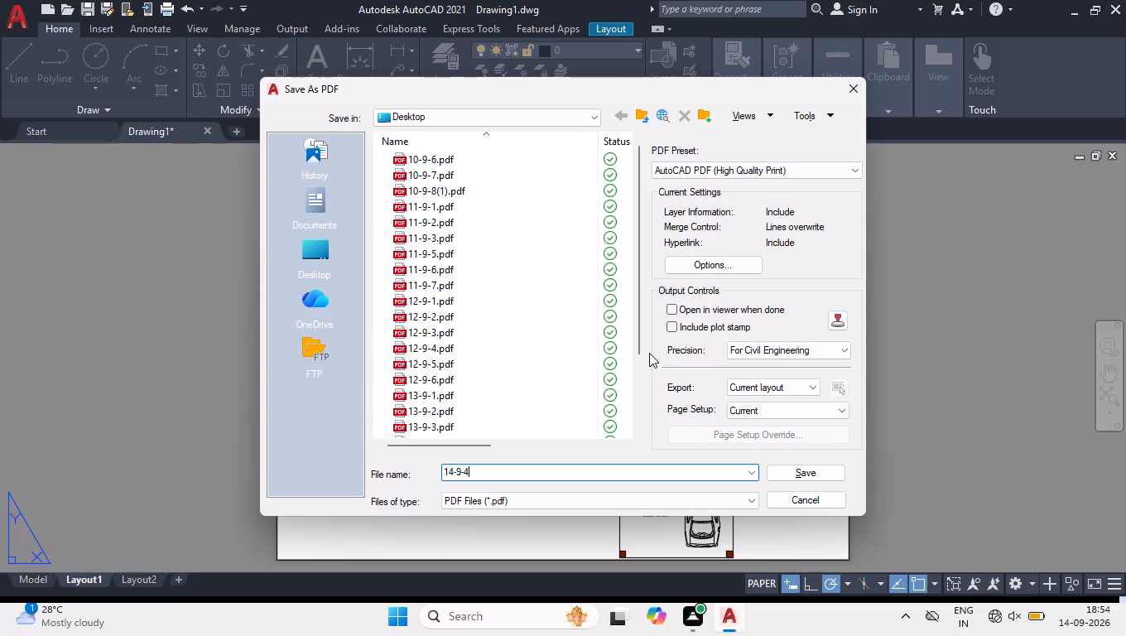
key("Return")
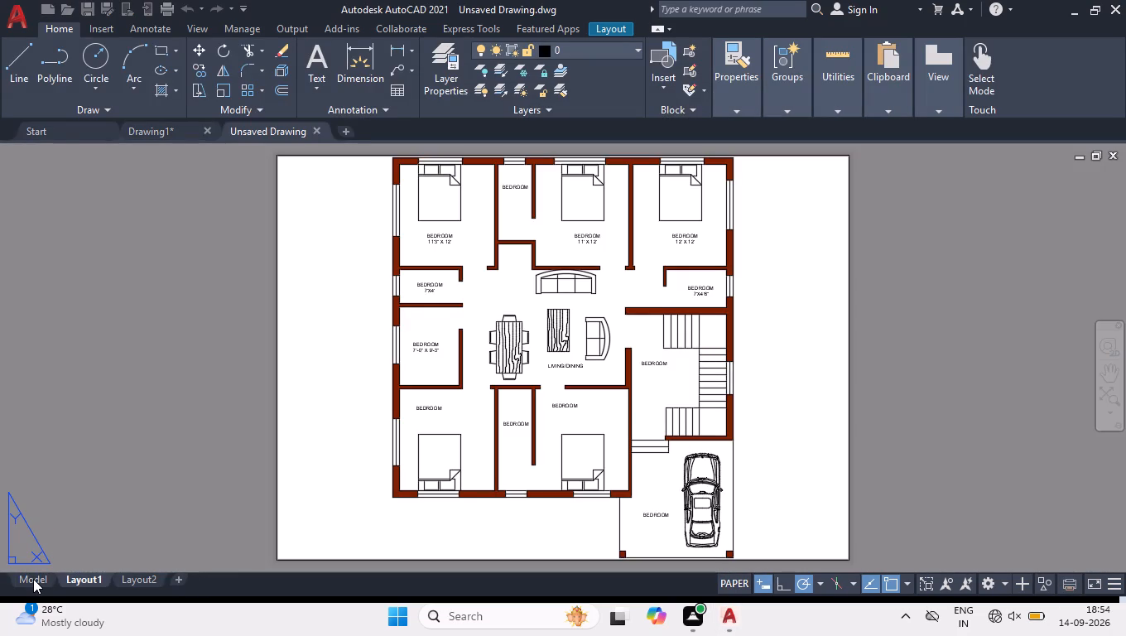
Return to model space and quit the program, saving the drawing as 14-9-4 in the Documents folder.
left_click(33, 579)
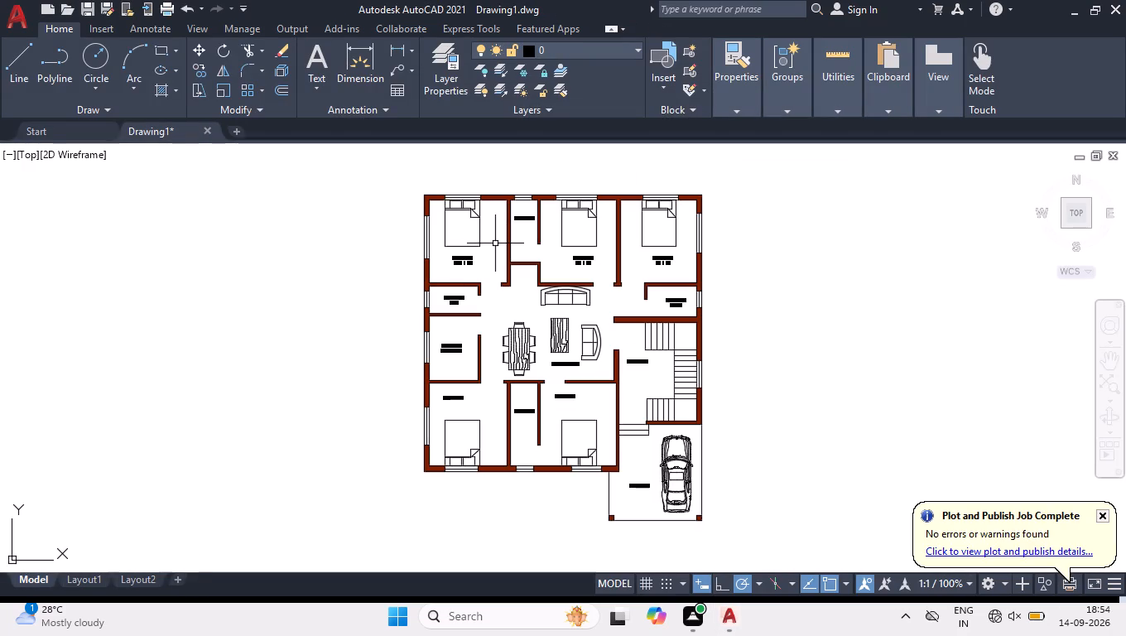
key("ctrl+q")
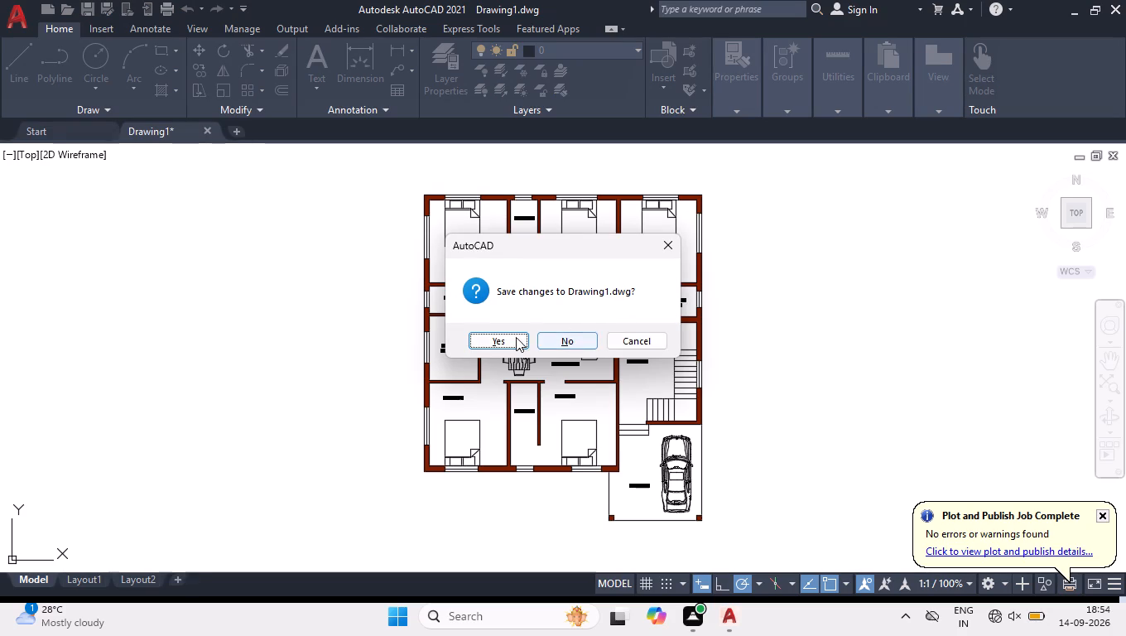
key("Return")
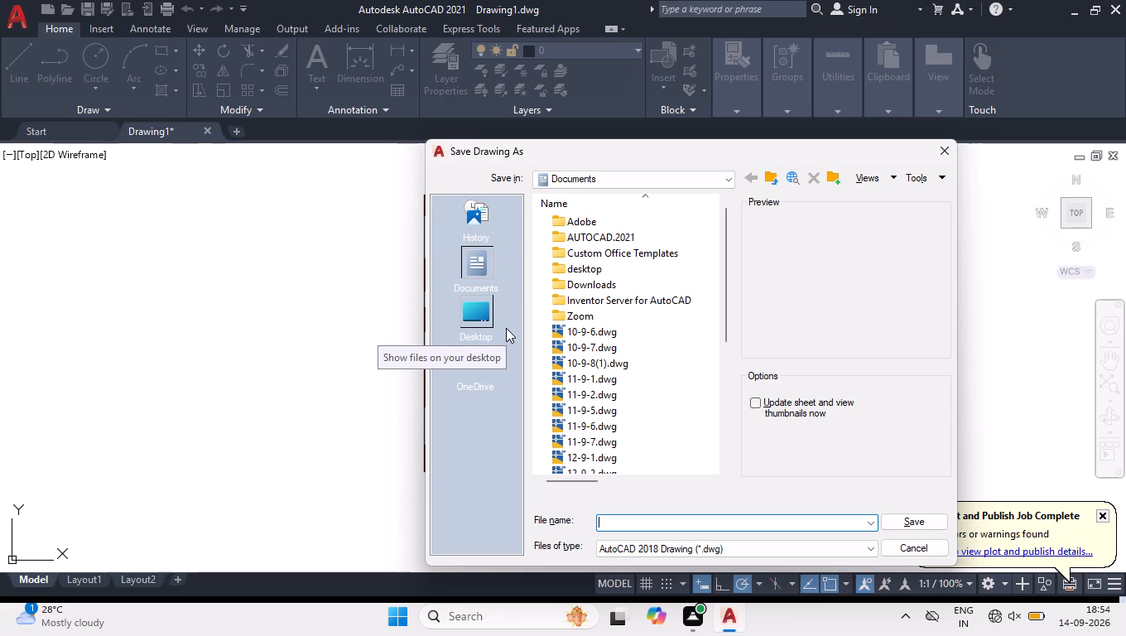
key("1")
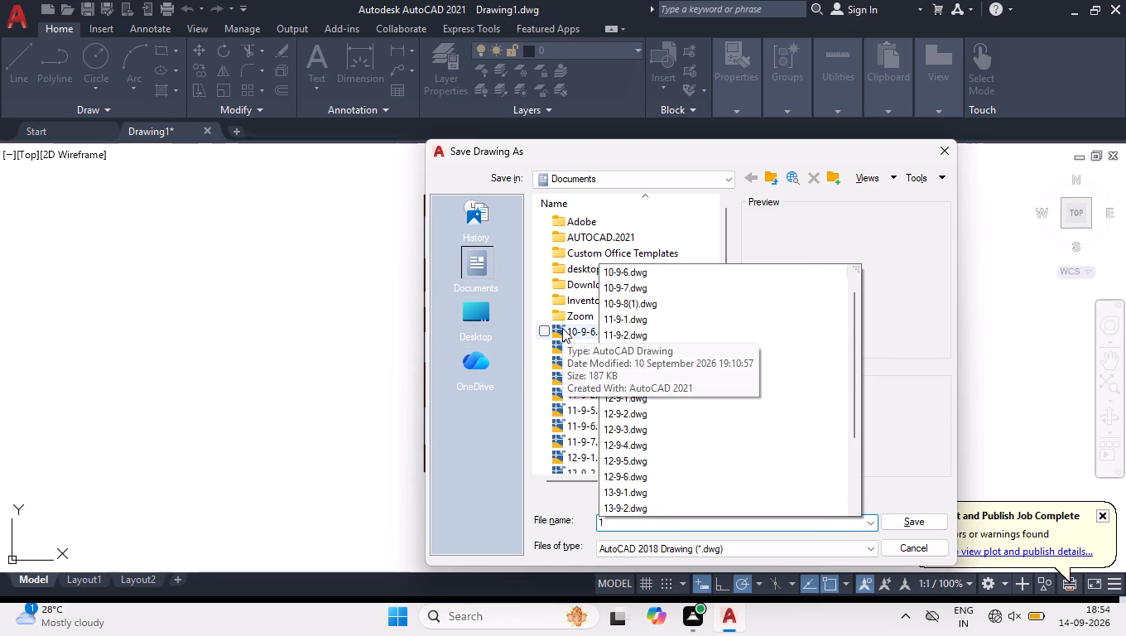
key("4")
type("-9")
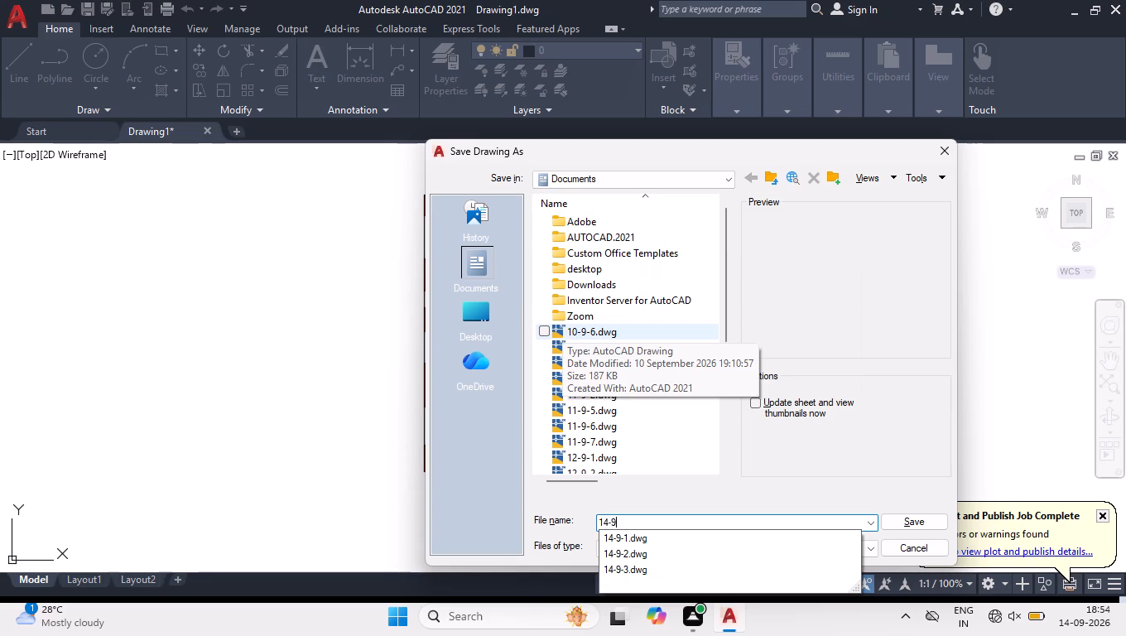
type("-4")
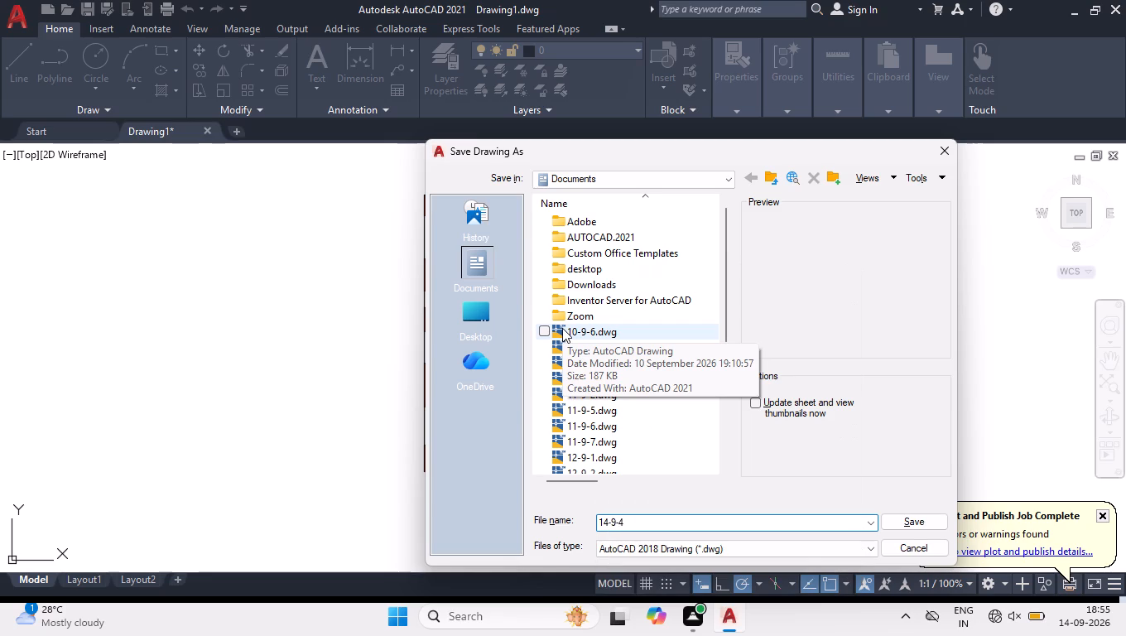
key("Return")
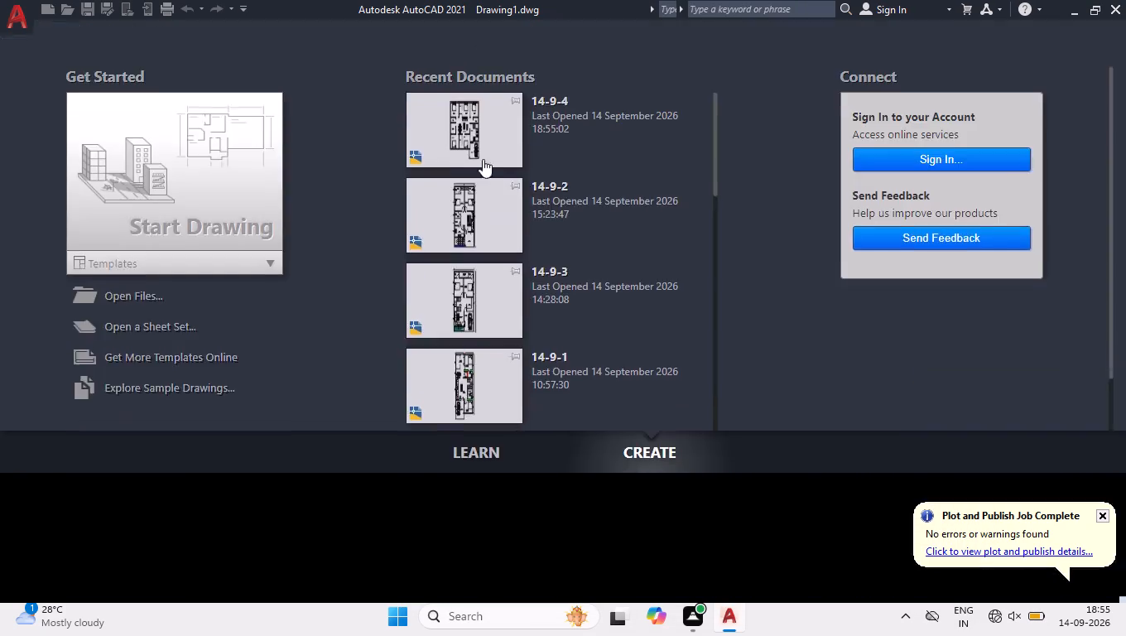
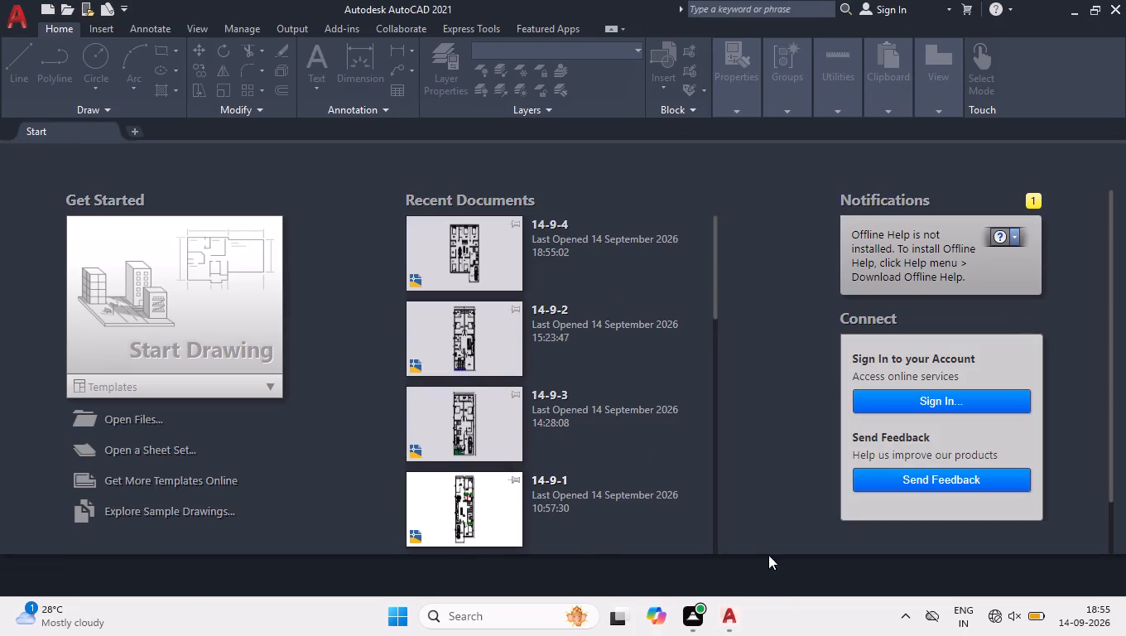
Reopen the recent drawing 14-9-4.
left_click(474, 263)
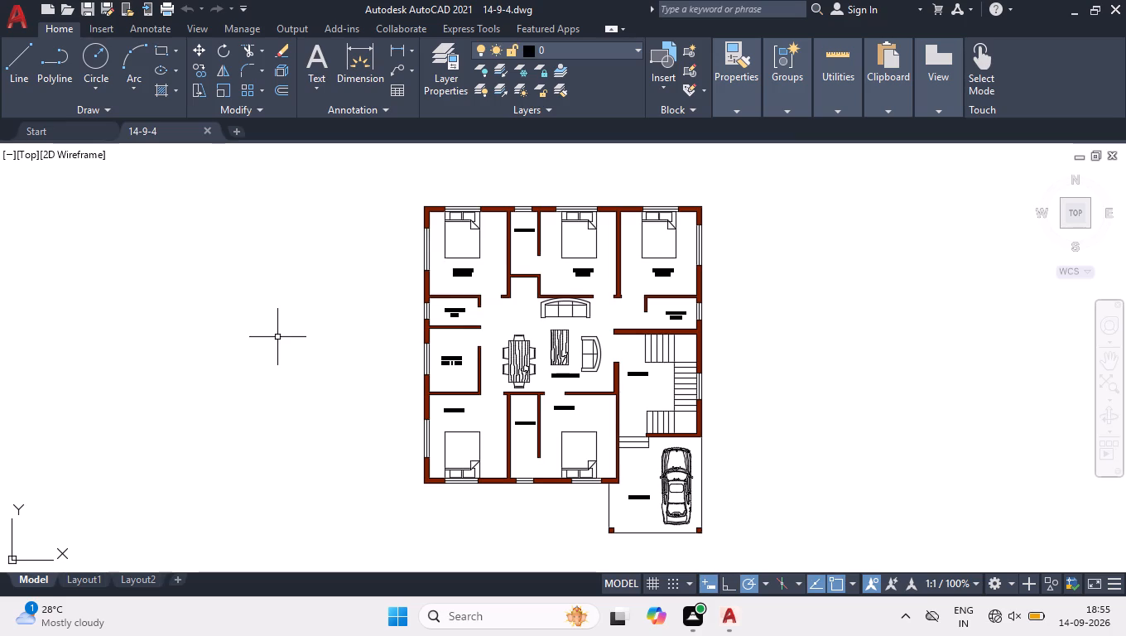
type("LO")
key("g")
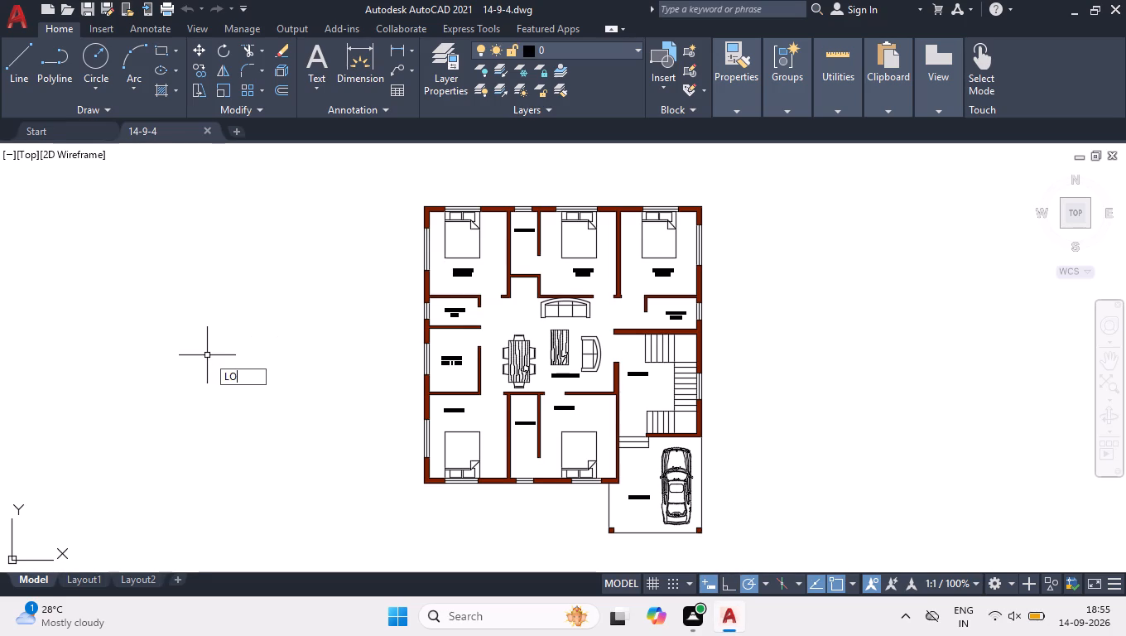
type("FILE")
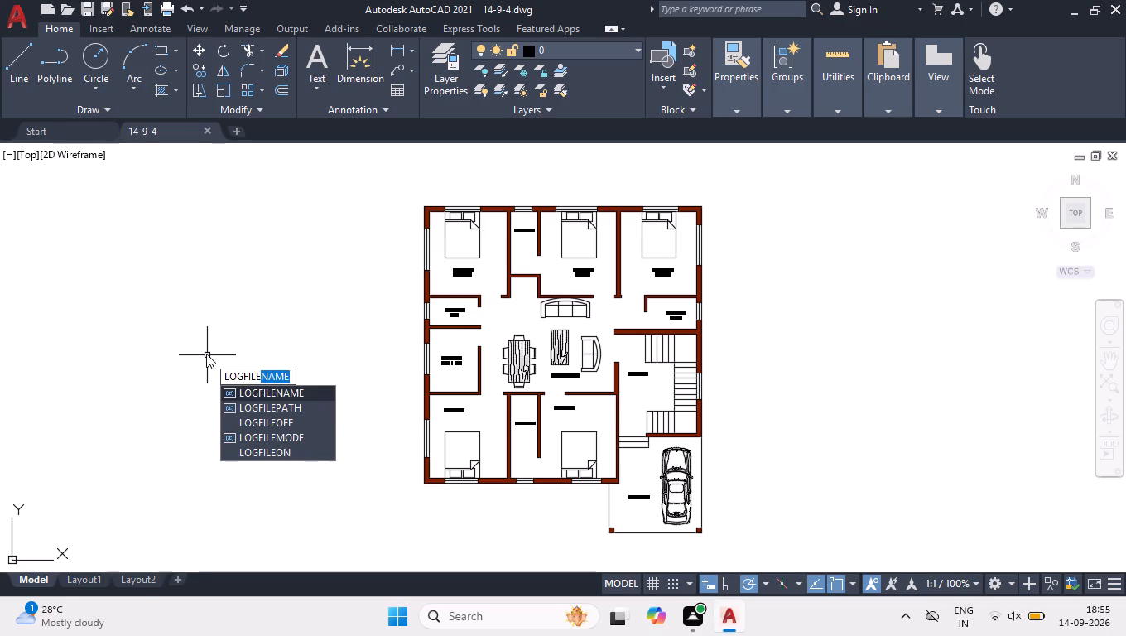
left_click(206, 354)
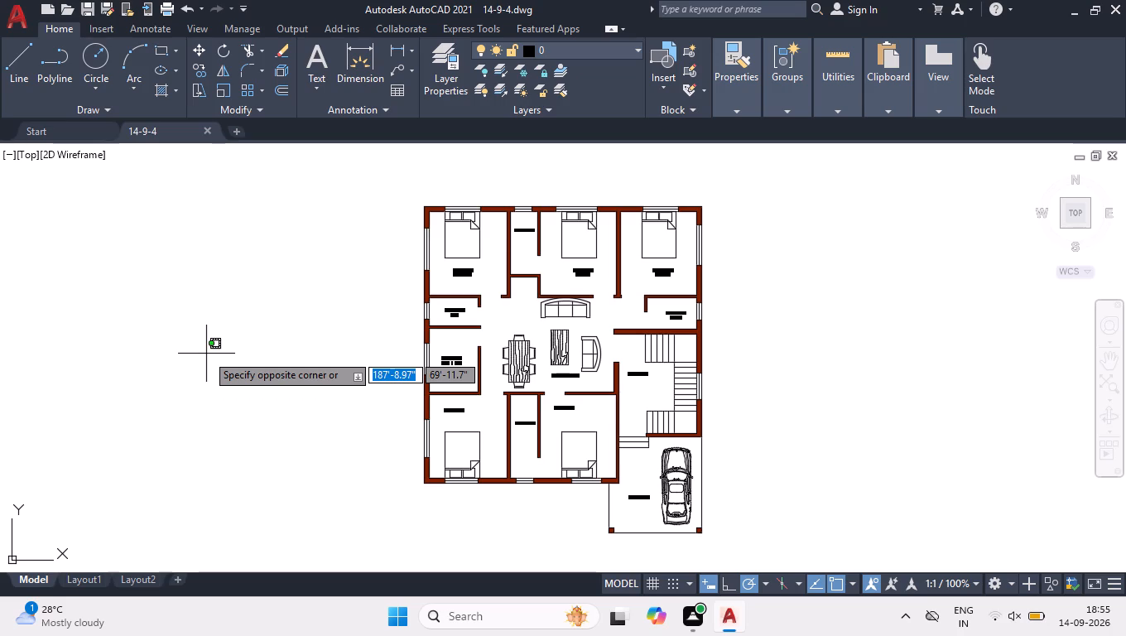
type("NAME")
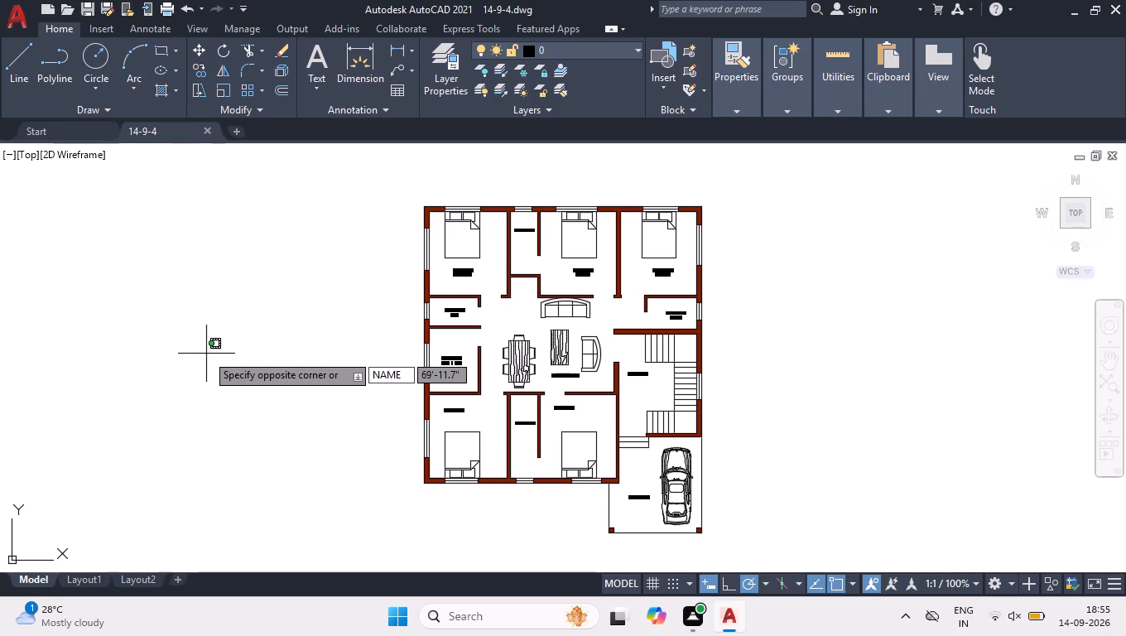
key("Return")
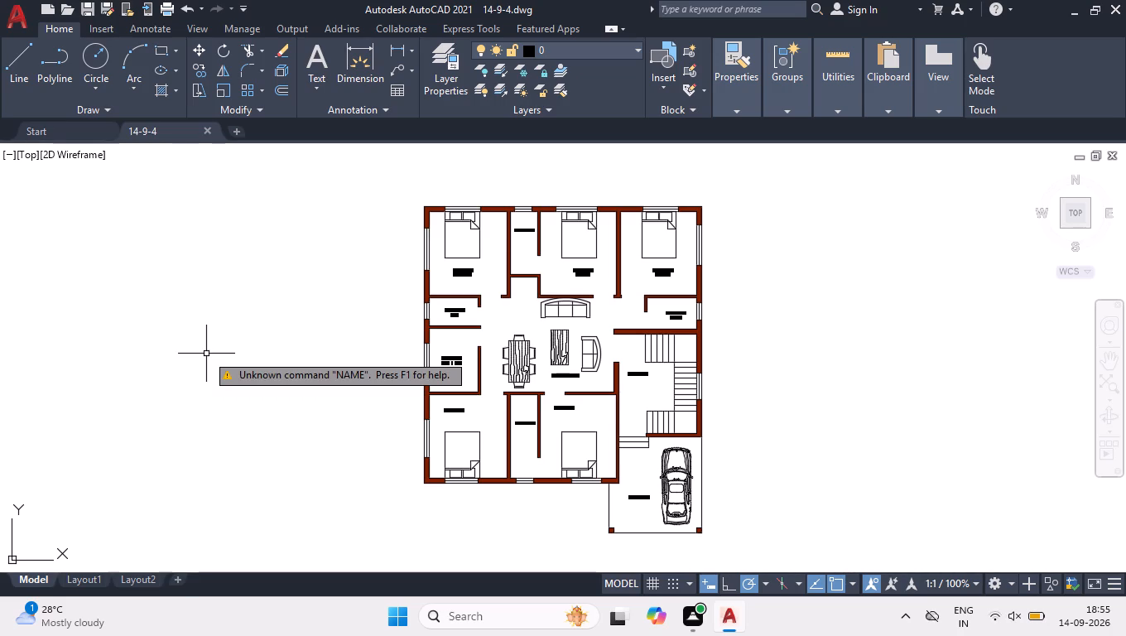
Query the log file's name and location with the LOGFILENAME system variable.
type("LO")
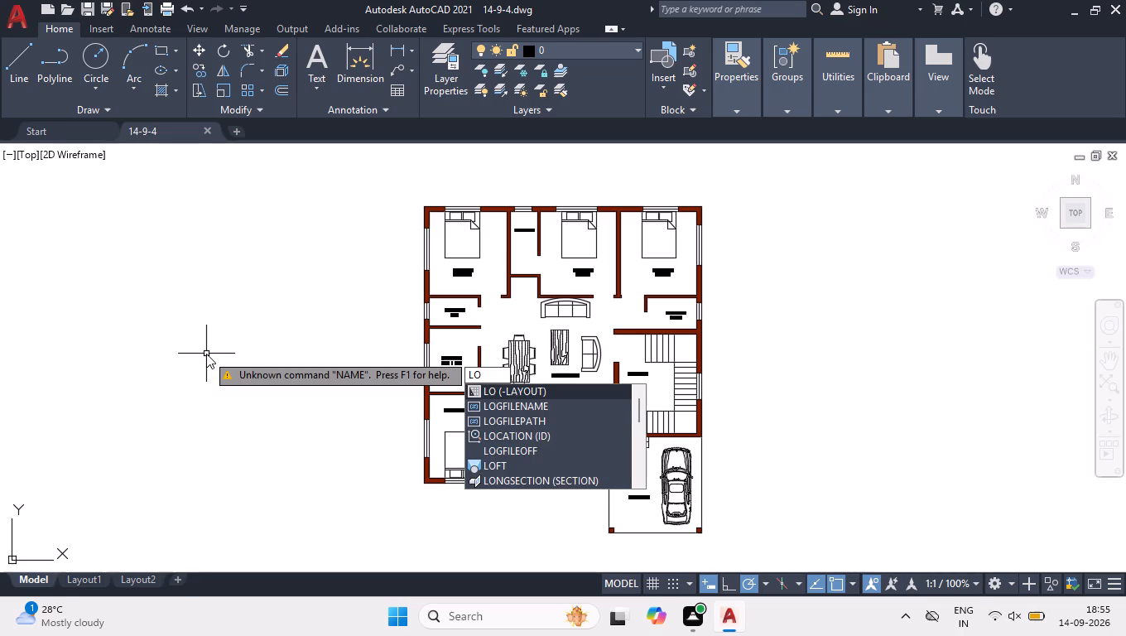
type("GFILE")
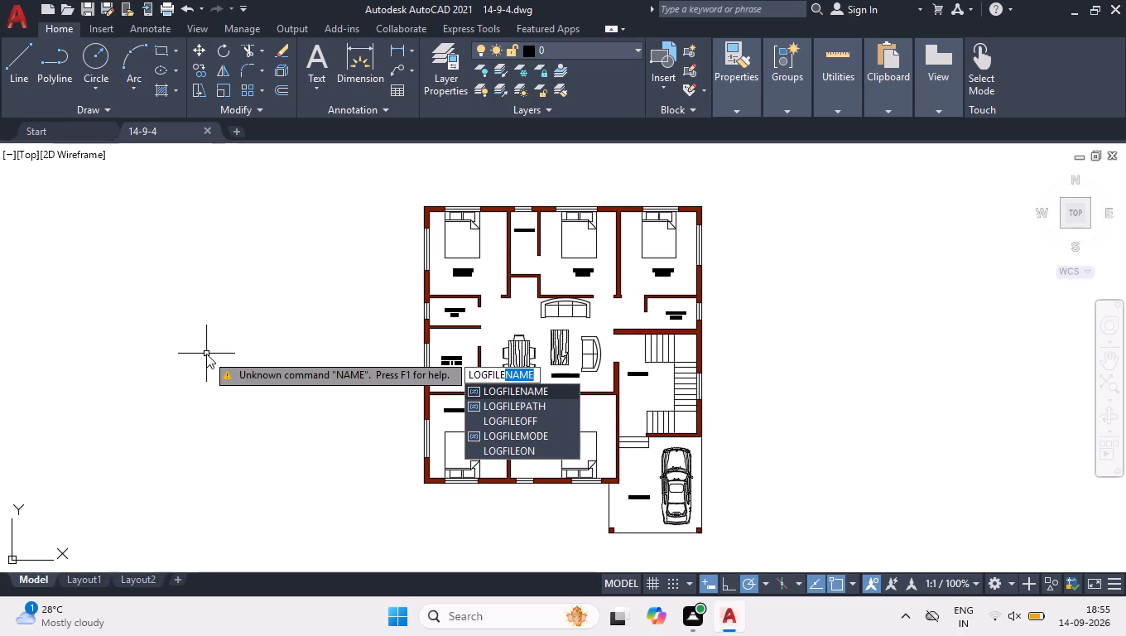
key("Return")
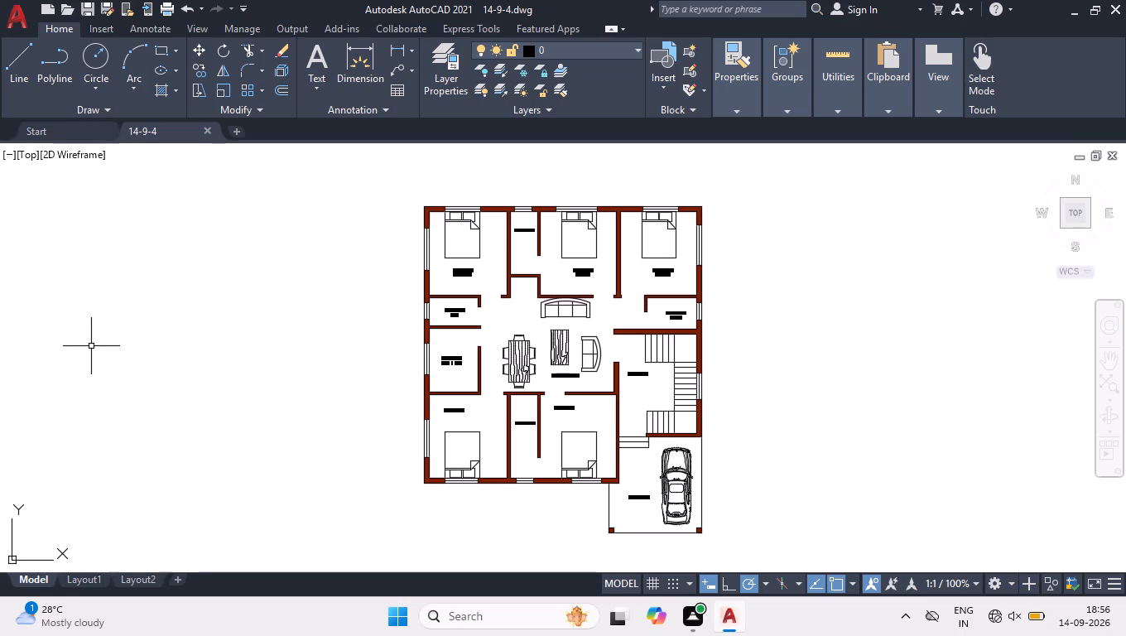
key("space")
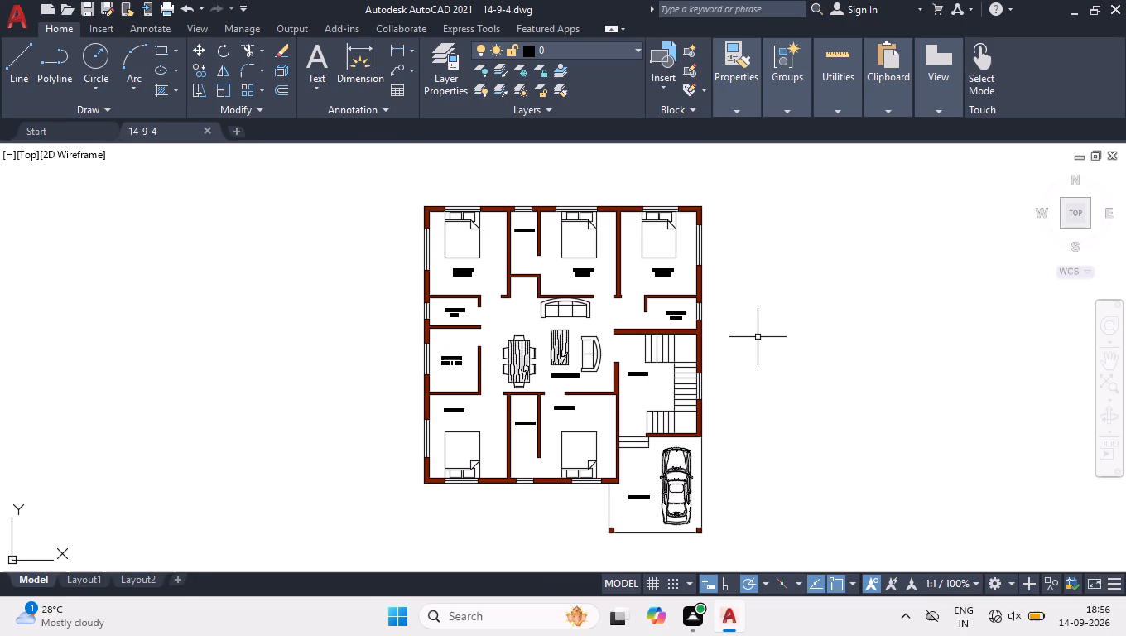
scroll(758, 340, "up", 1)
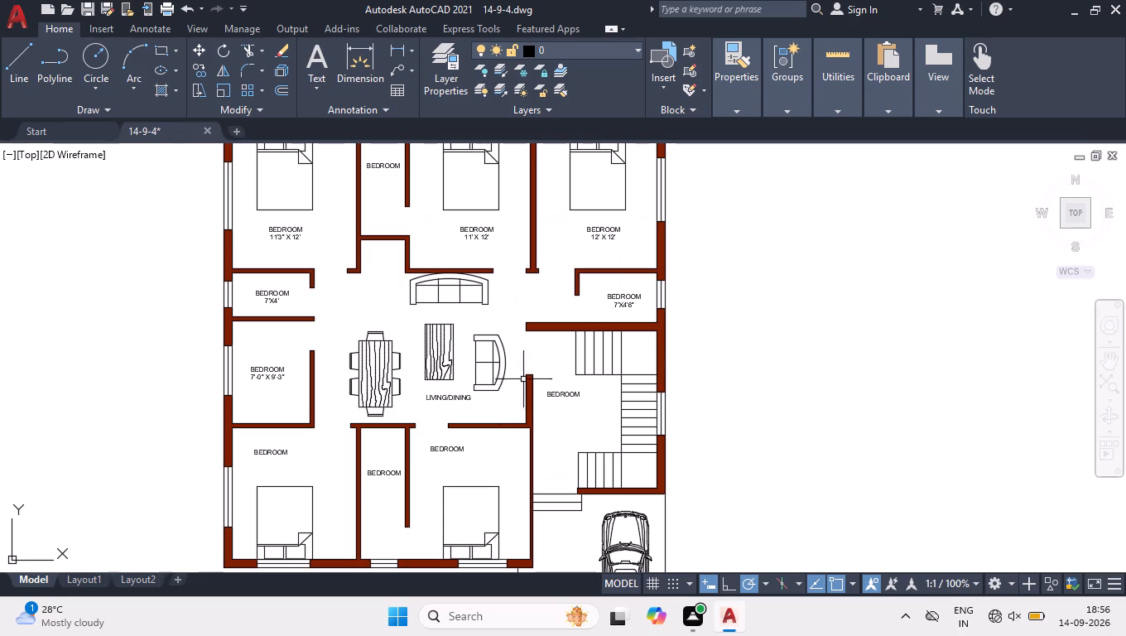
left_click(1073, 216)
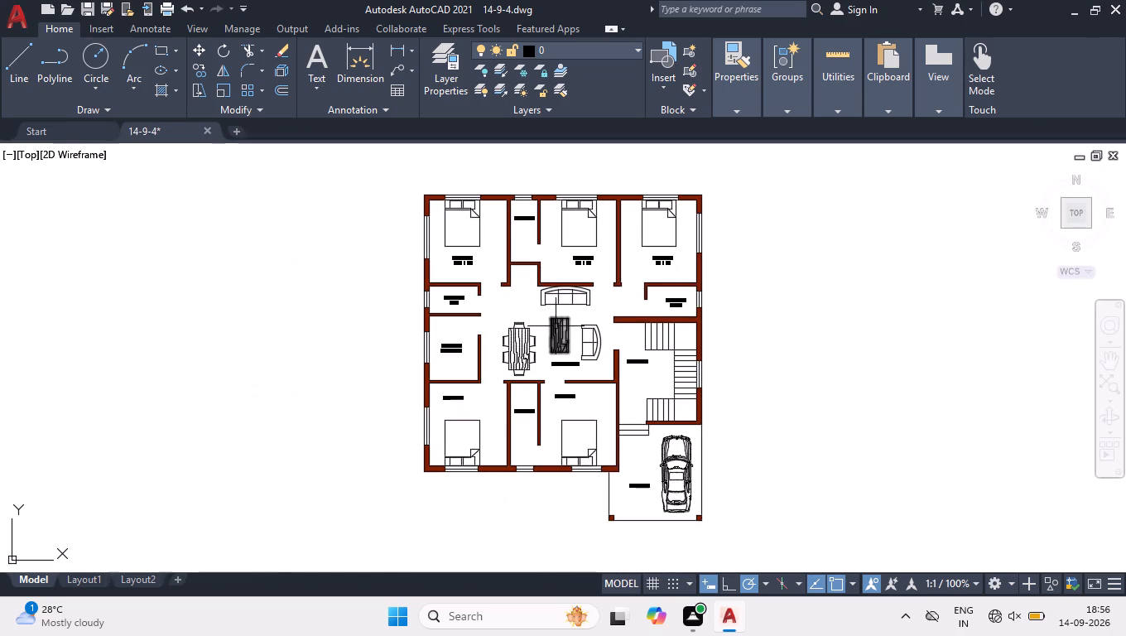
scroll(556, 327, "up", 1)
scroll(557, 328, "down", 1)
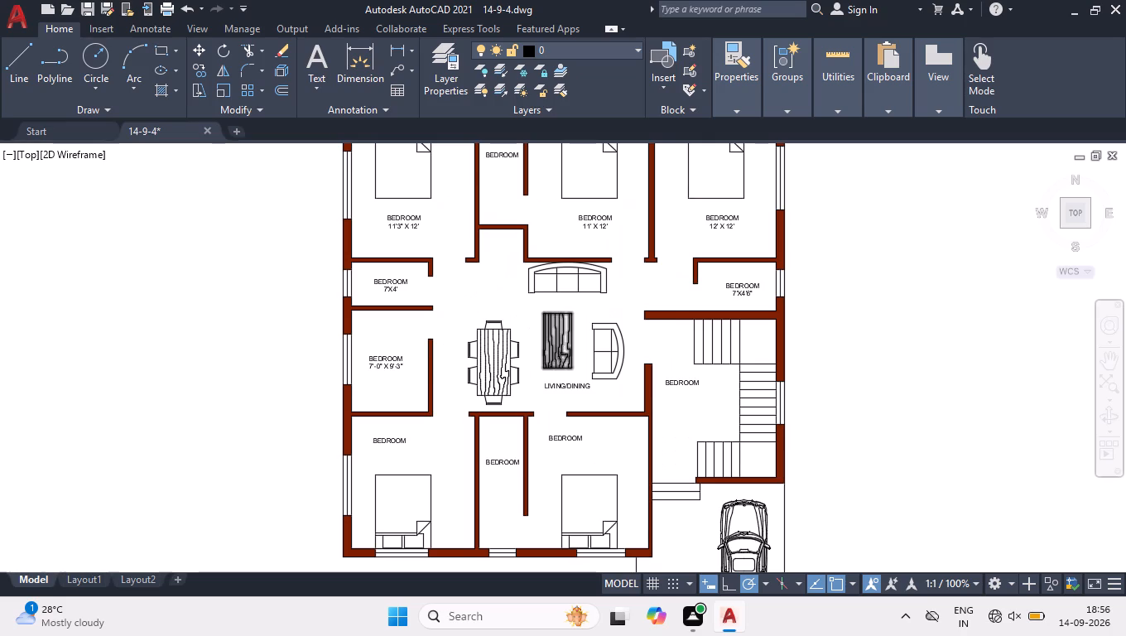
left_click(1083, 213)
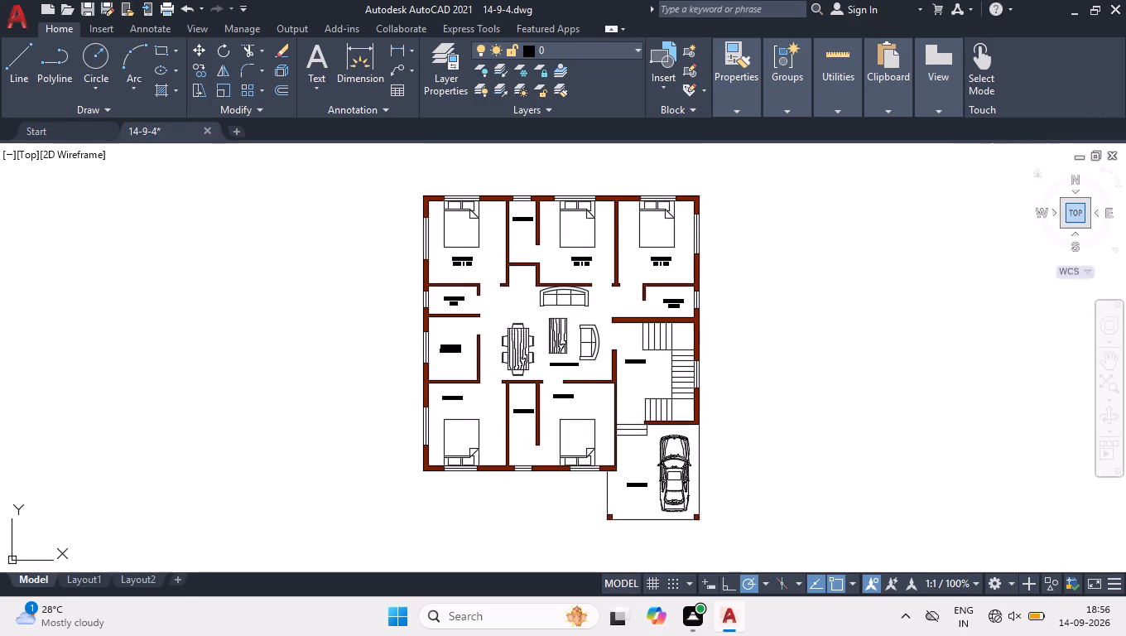
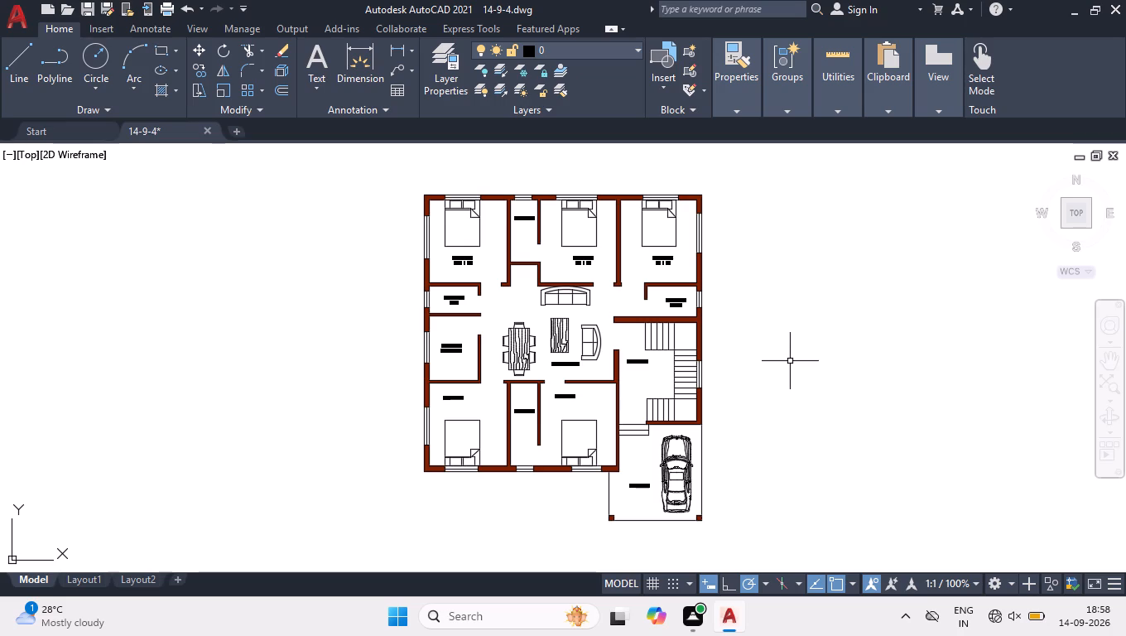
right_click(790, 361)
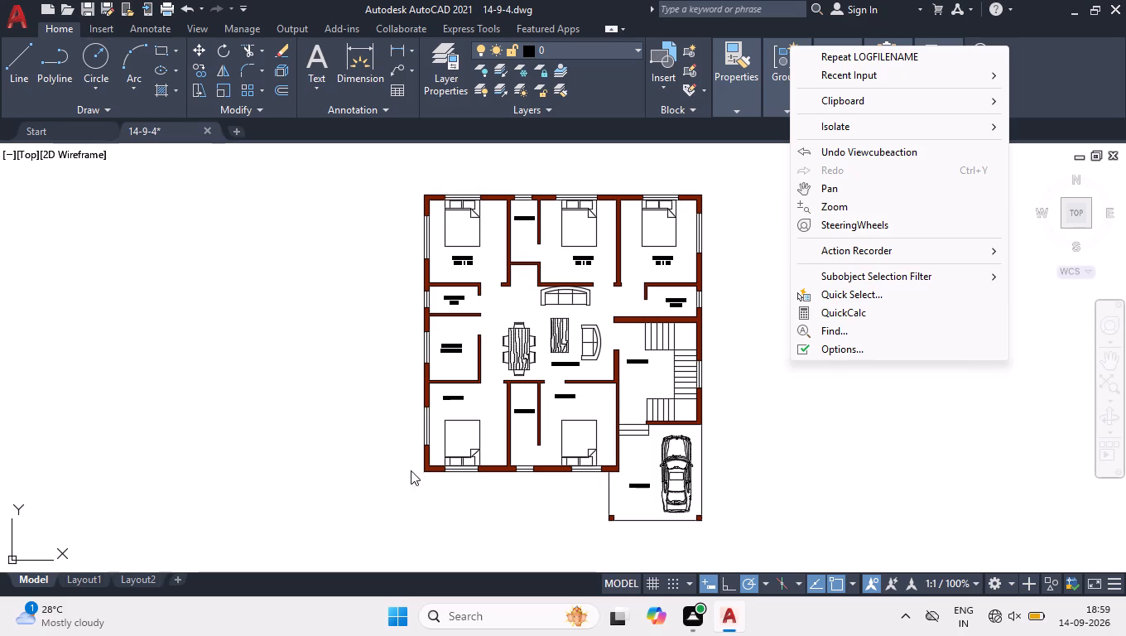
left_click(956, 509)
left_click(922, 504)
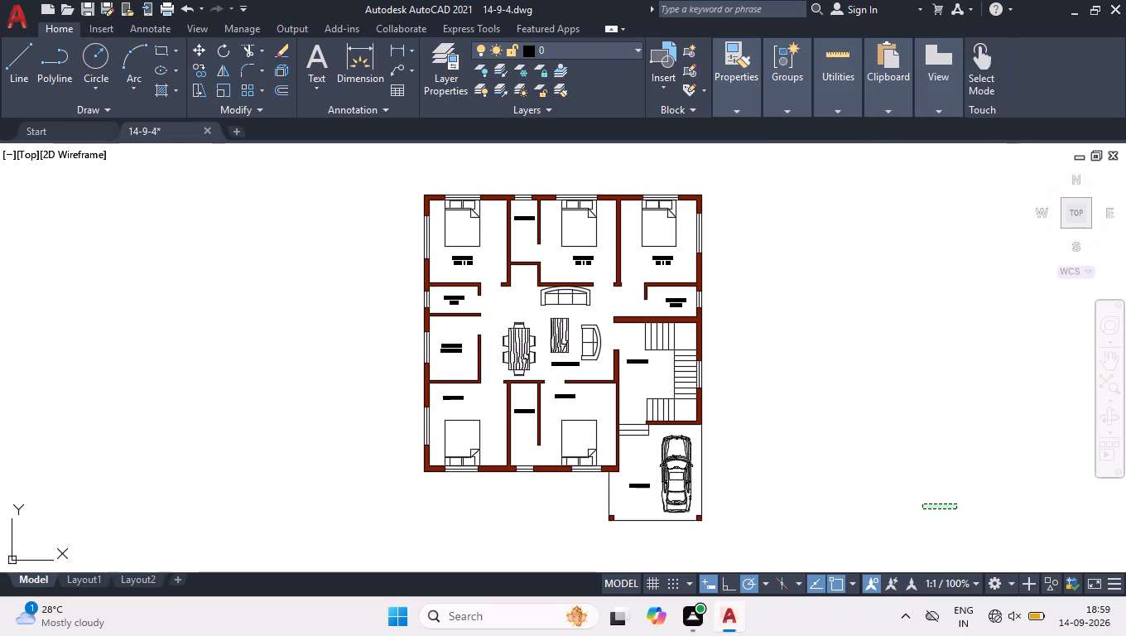
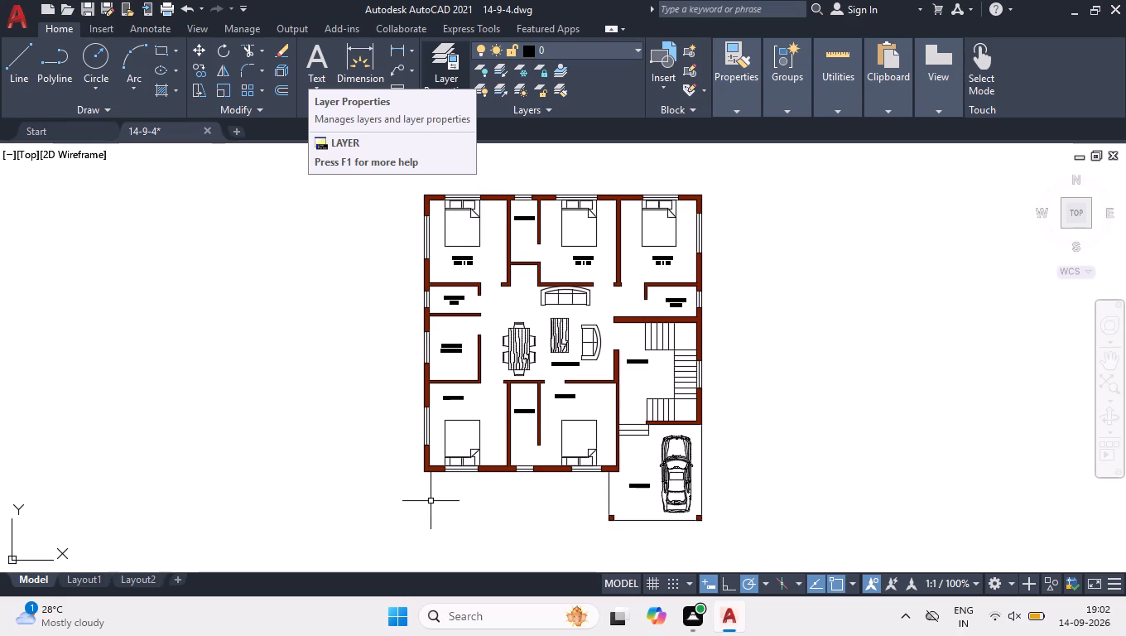
Replace the label of the narrow room between the upper-left and upper-middle bedrooms with centred text "WC + BATH".
scroll(557, 163, "up", 4)
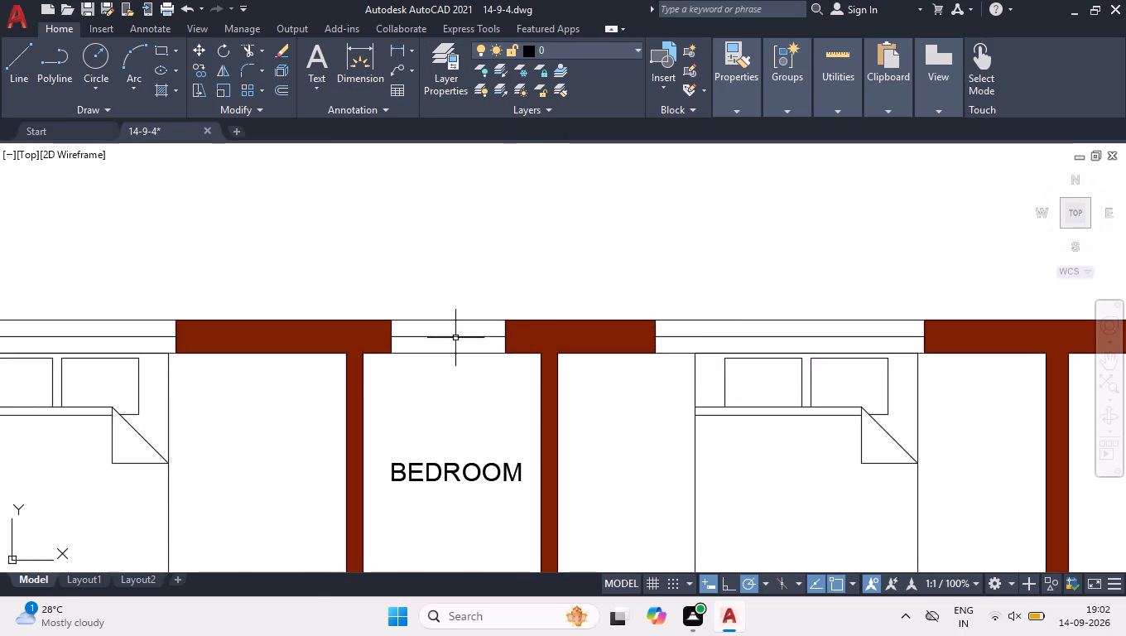
scroll(469, 254, "down", 1)
scroll(440, 450, "up", 1)
double_click(472, 364)
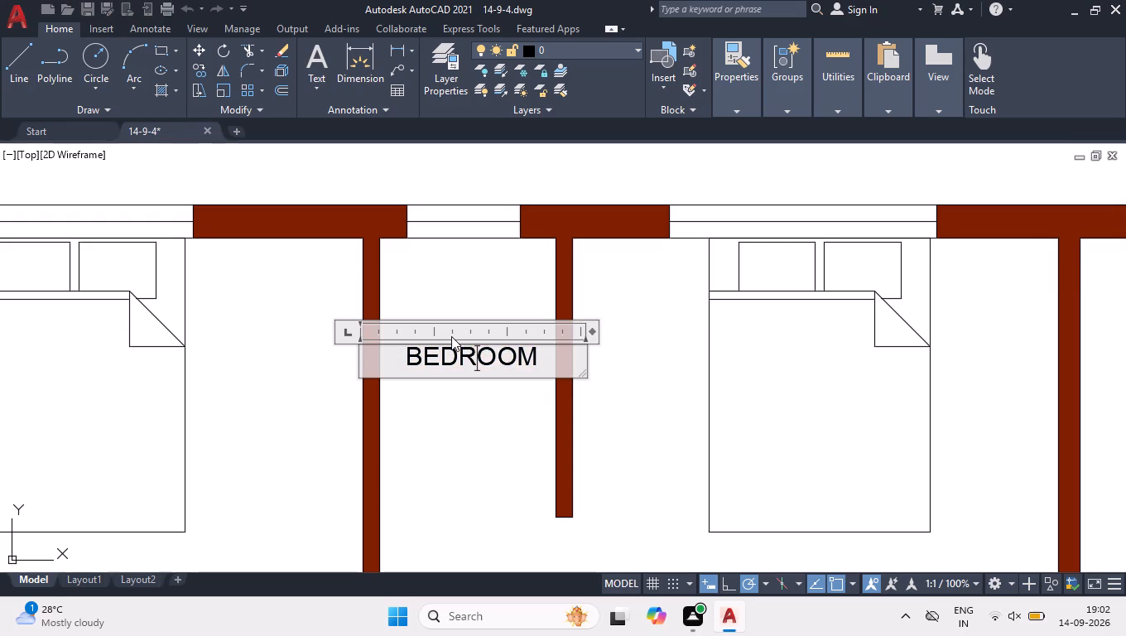
left_click(514, 354)
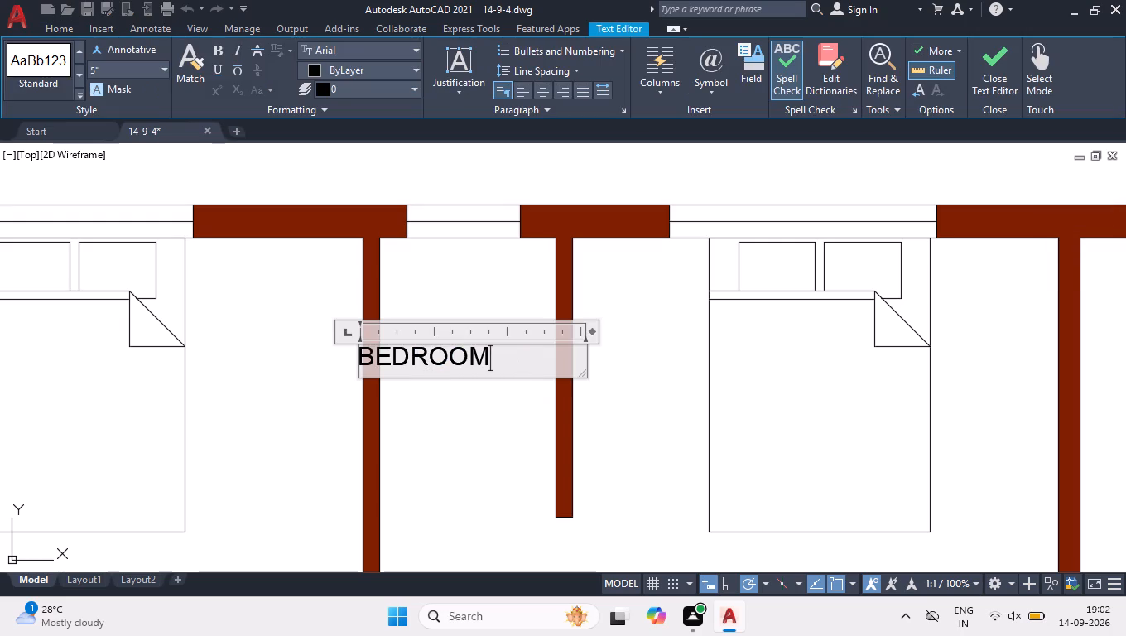
left_click_drag(513, 354, 205, 345)
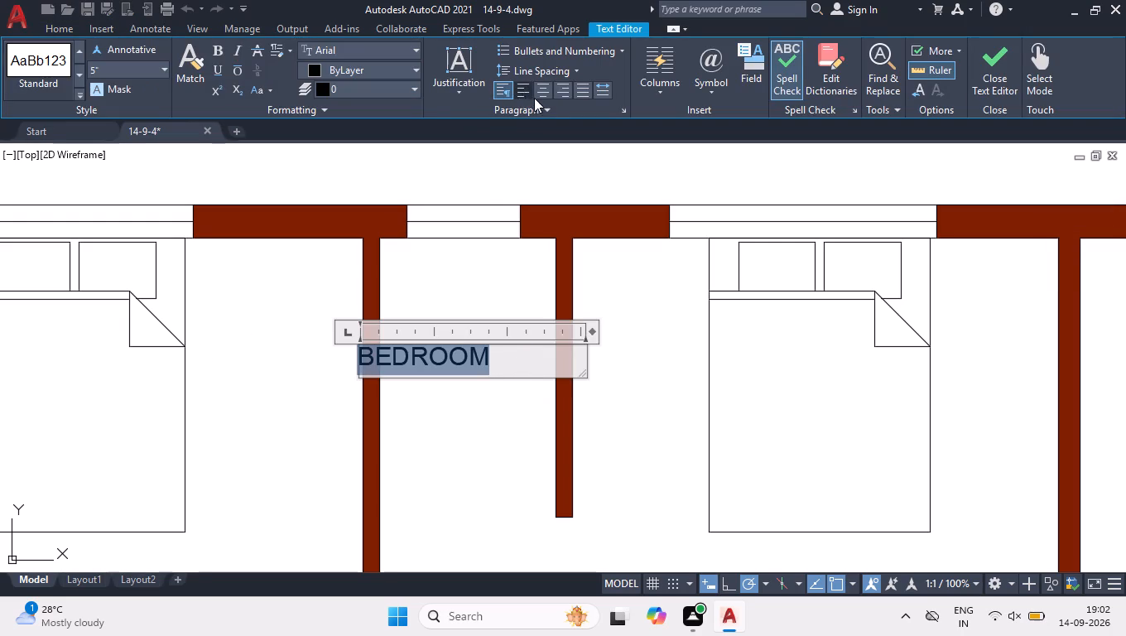
left_click(547, 96)
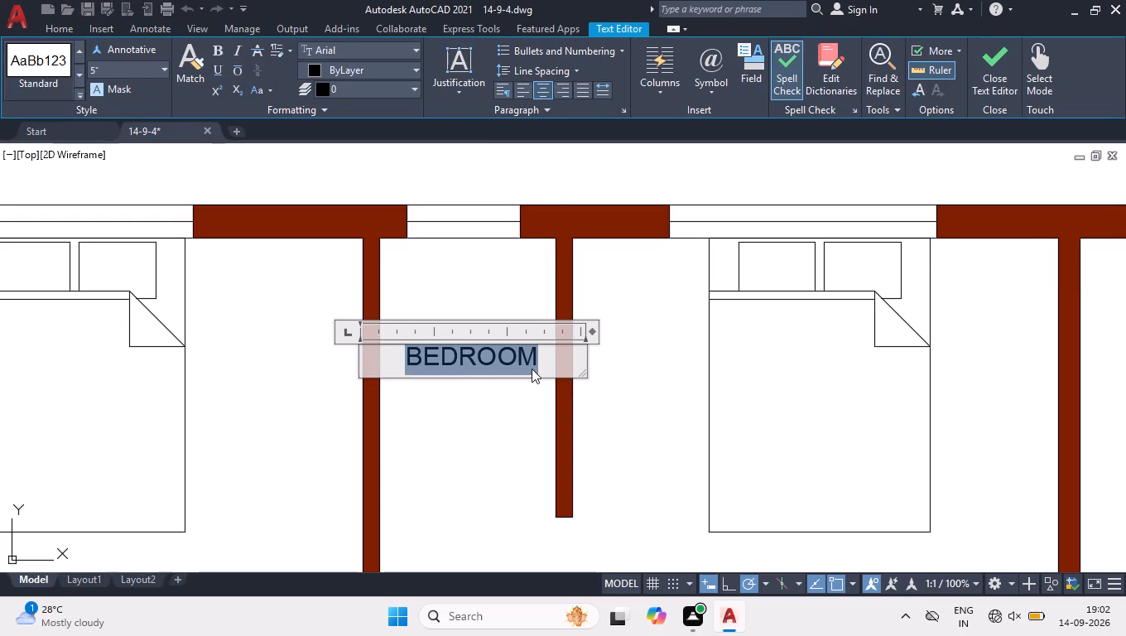
key("Delete")
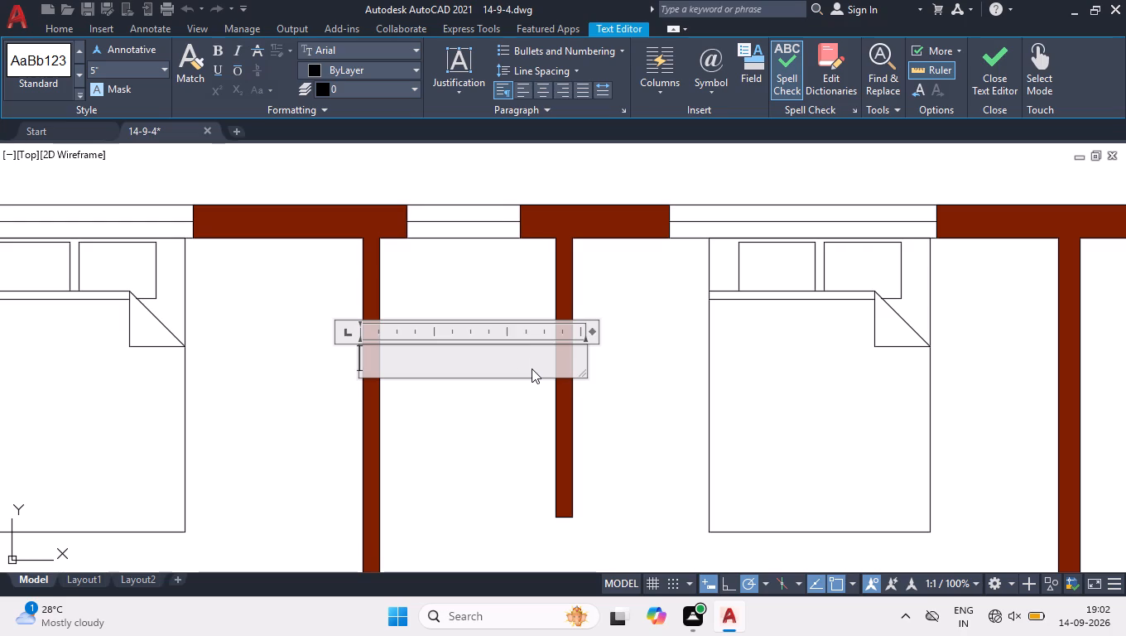
left_click(541, 87)
left_click(469, 361)
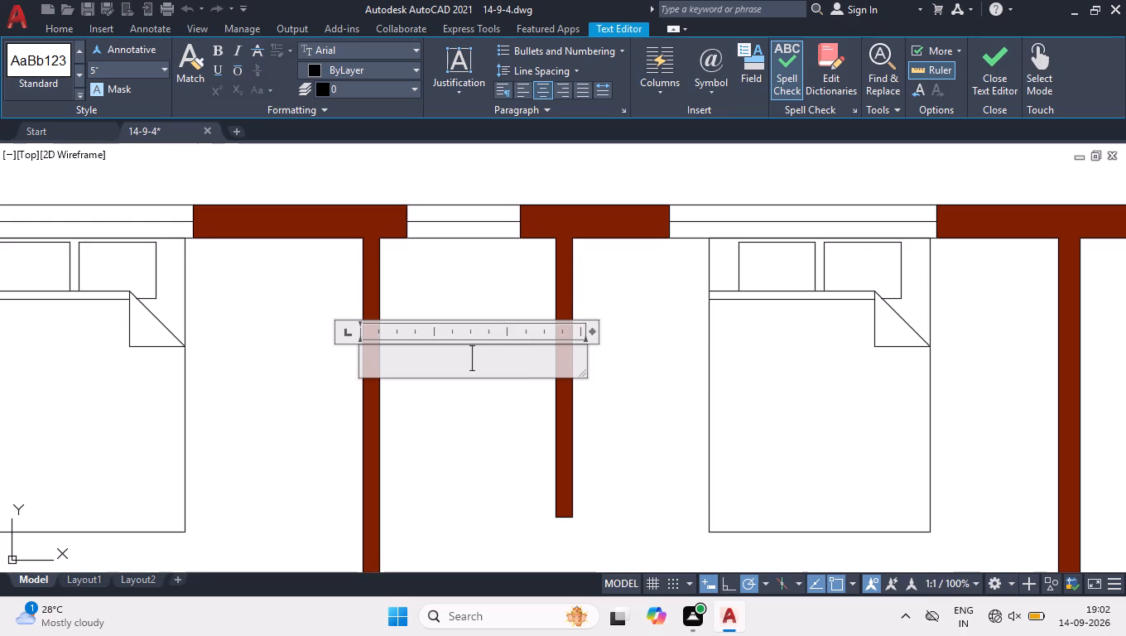
type("WC")
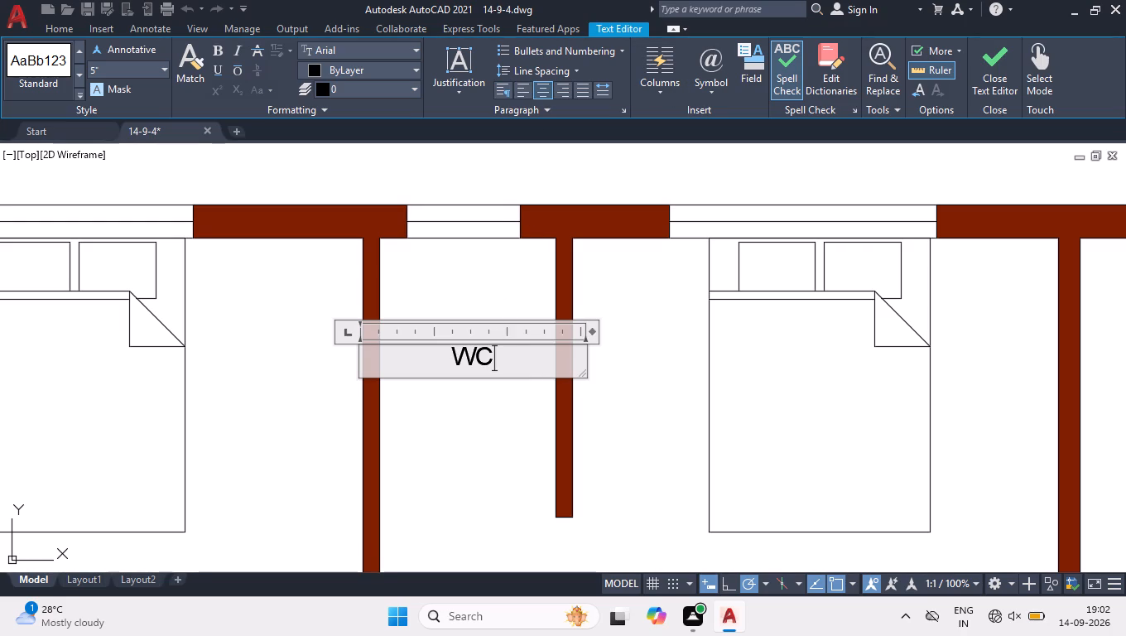
key("space")
key("shift+plus")
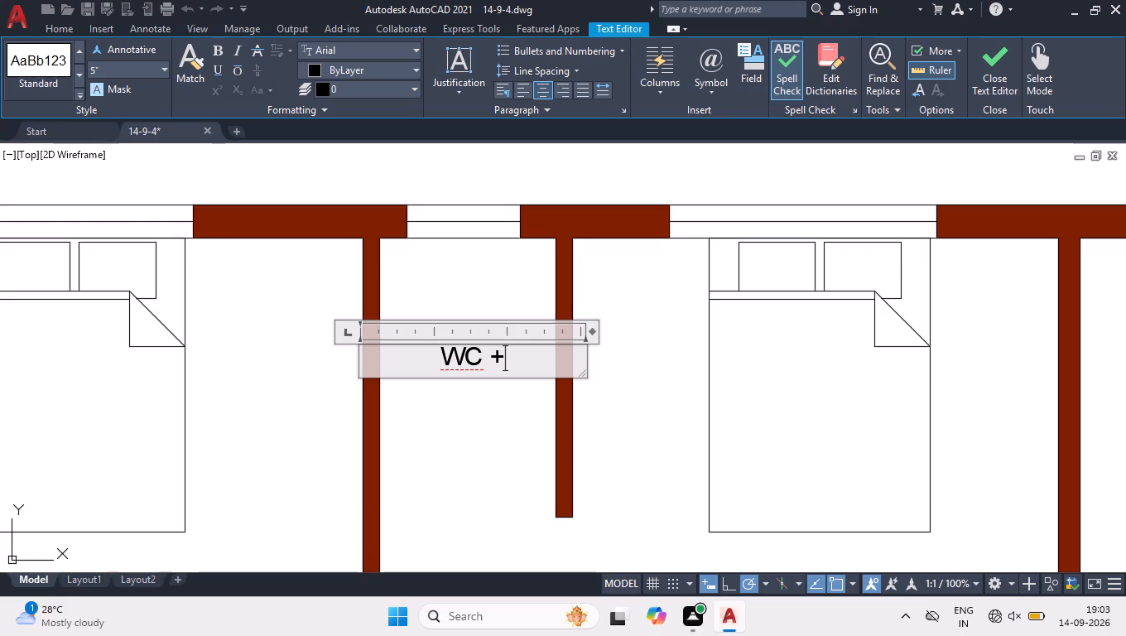
key("space")
type("BATH")
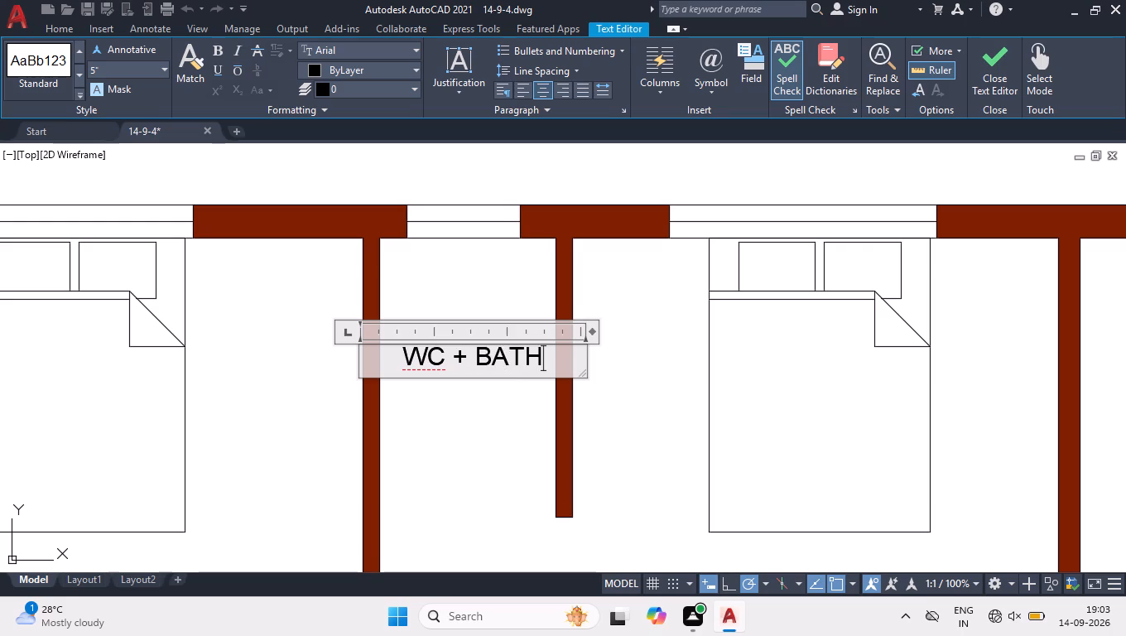
Add the size line 9'0" X 4'0" under the WC + BATH text and finish the label.
key("Return")
type("9'-")
key("BackSpace")
type("0\" X")
key("space")
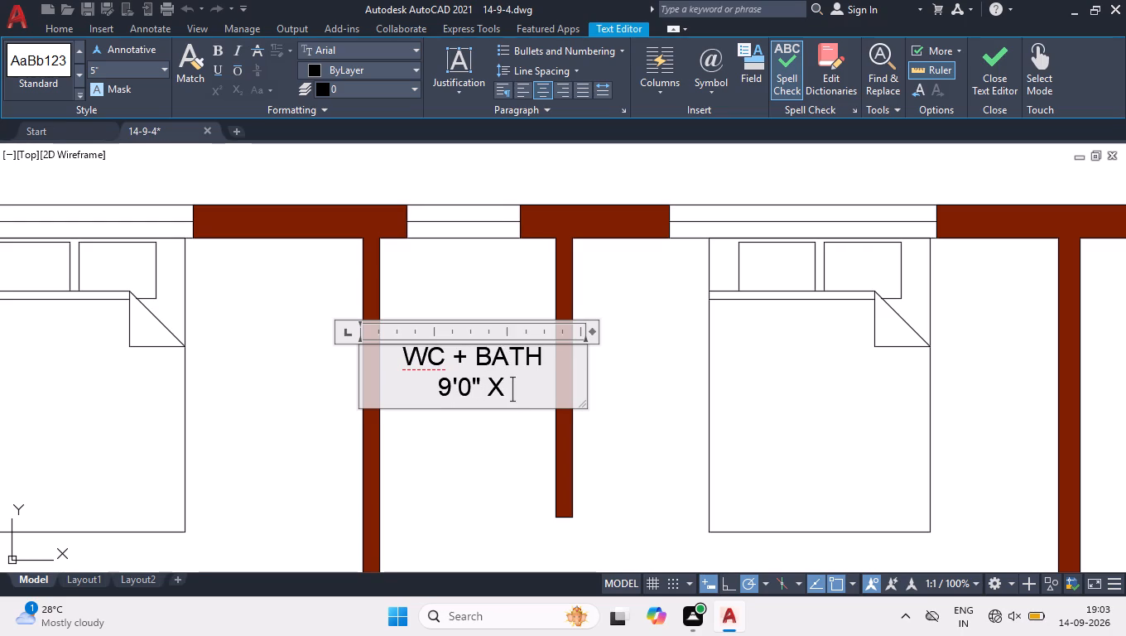
key("4")
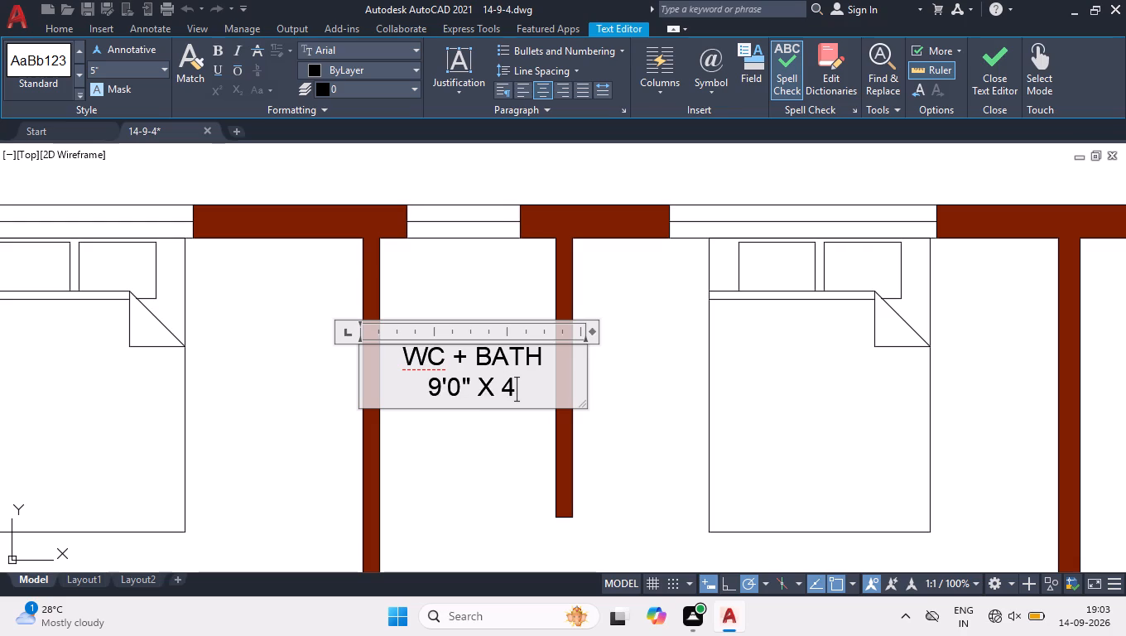
type("'0\"")
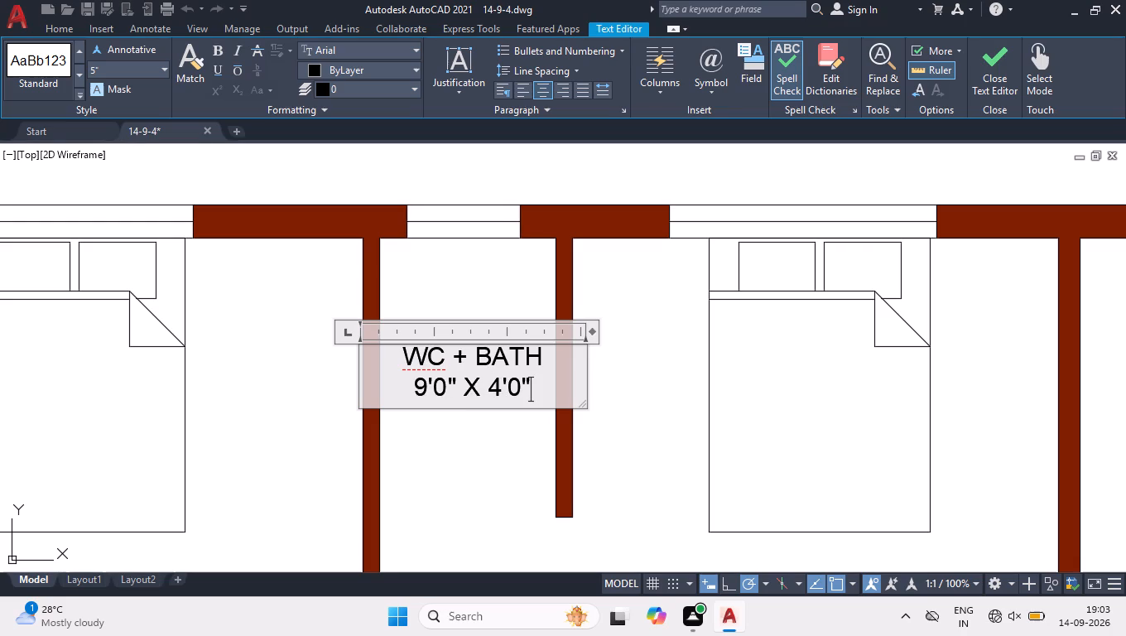
left_click(480, 450)
Change the size in the upper-right bedroom's label to 11' X 12'.
scroll(374, 322, "down", 3)
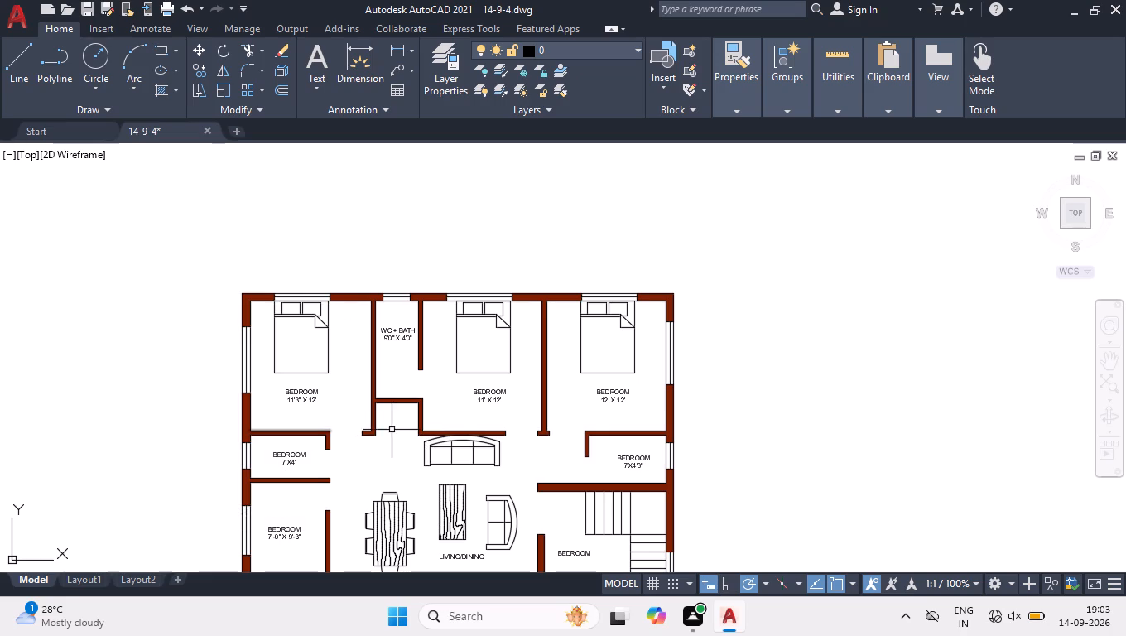
scroll(469, 406, "up", 1)
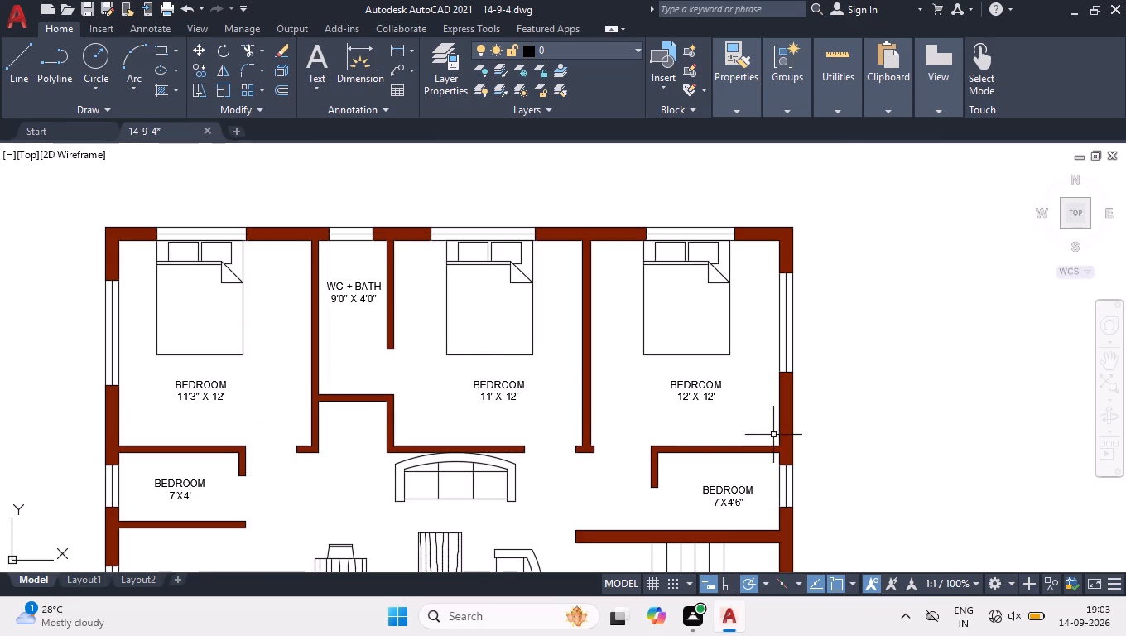
scroll(692, 380, "up", 3)
double_click(736, 399)
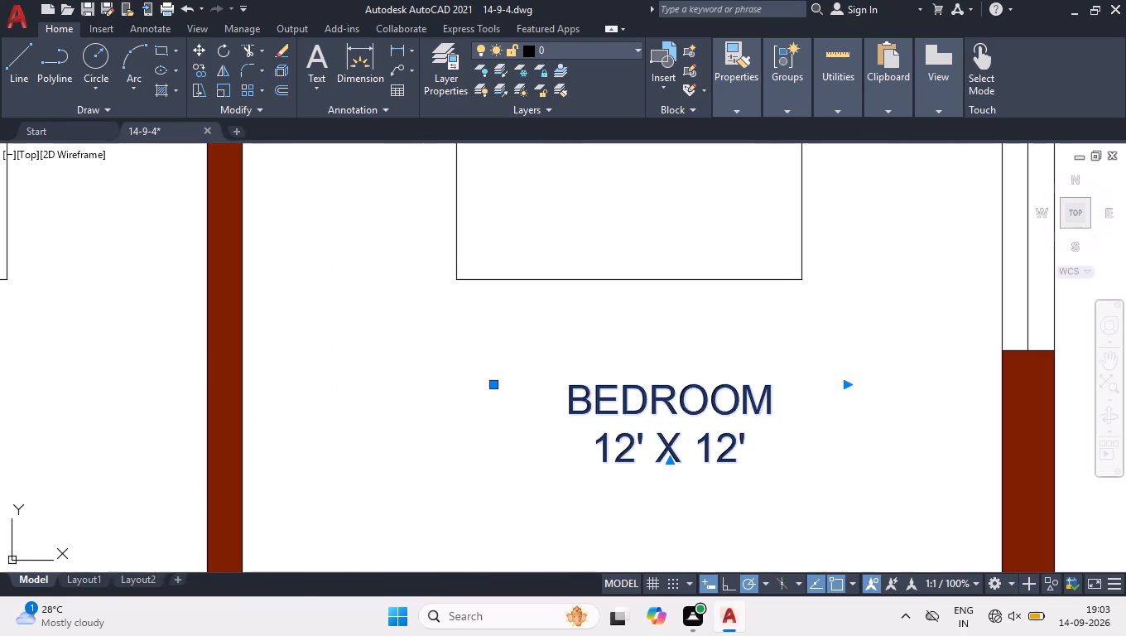
left_click_drag(640, 455, 623, 450)
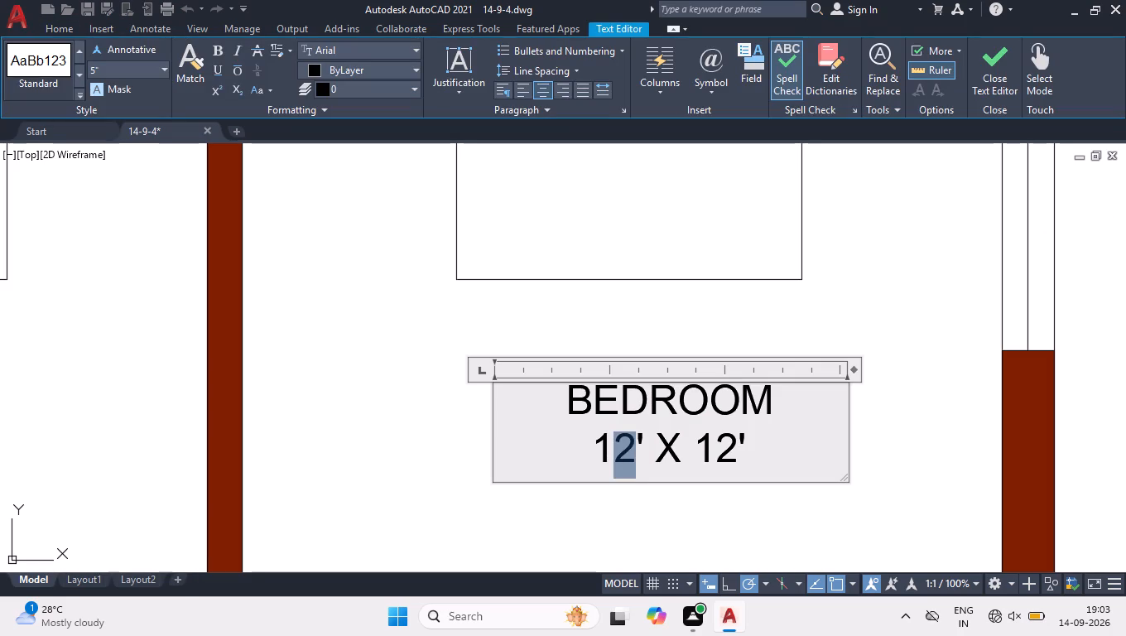
key("1")
left_click(436, 417)
Rename the 7'X4' room below the upper-left bedroom as STORE, keeping its size on a separate line.
scroll(527, 348, "down", 5)
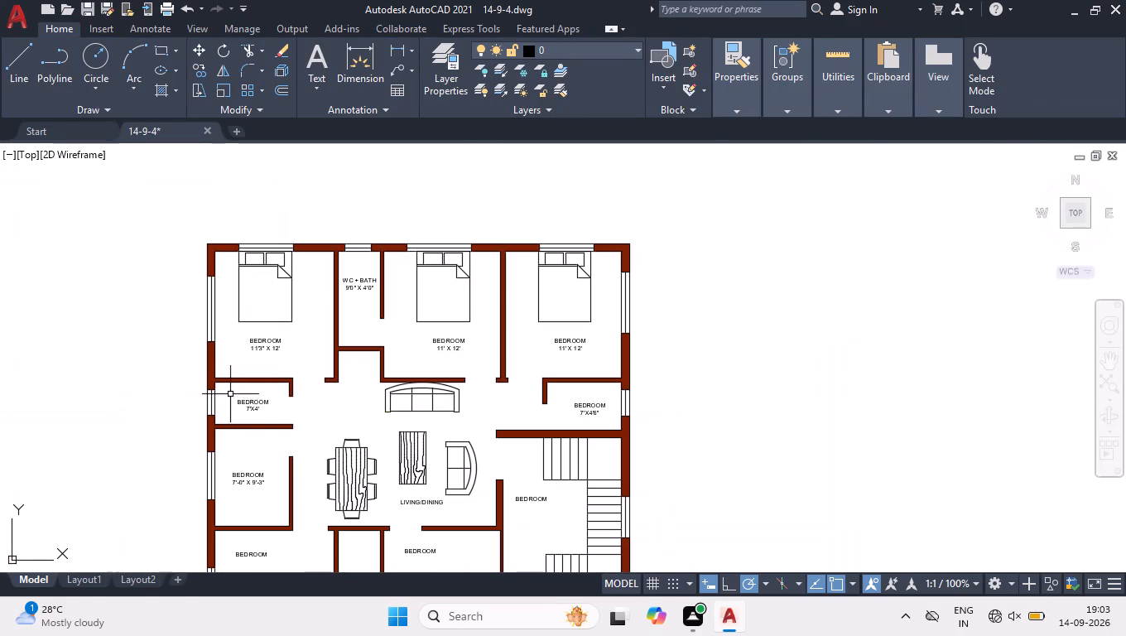
scroll(230, 394, "up", 3)
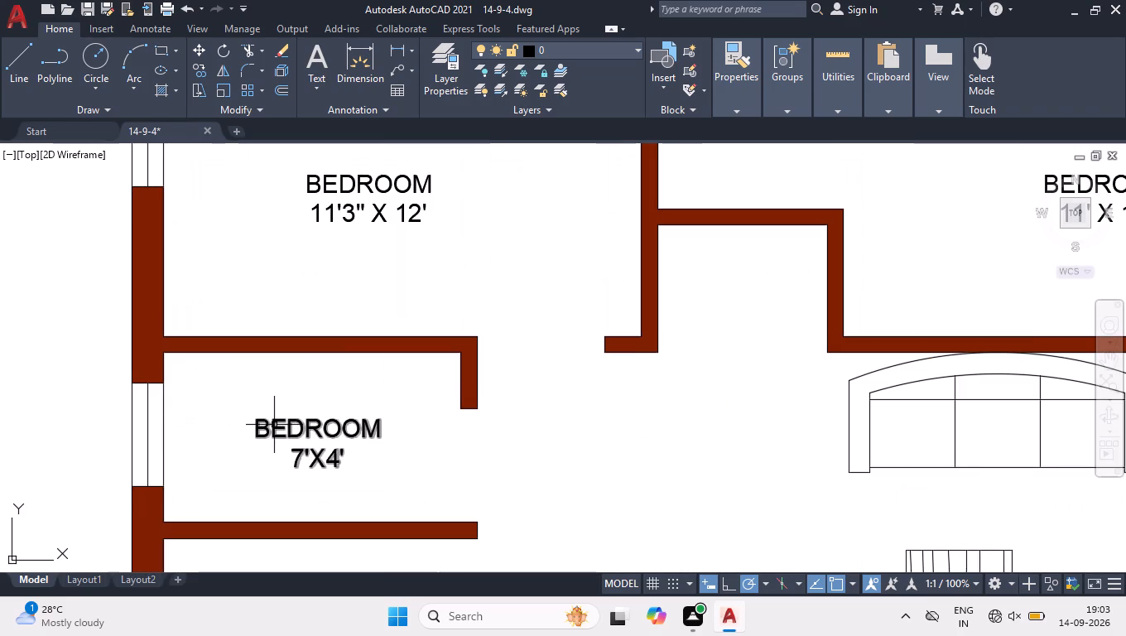
double_click(275, 425)
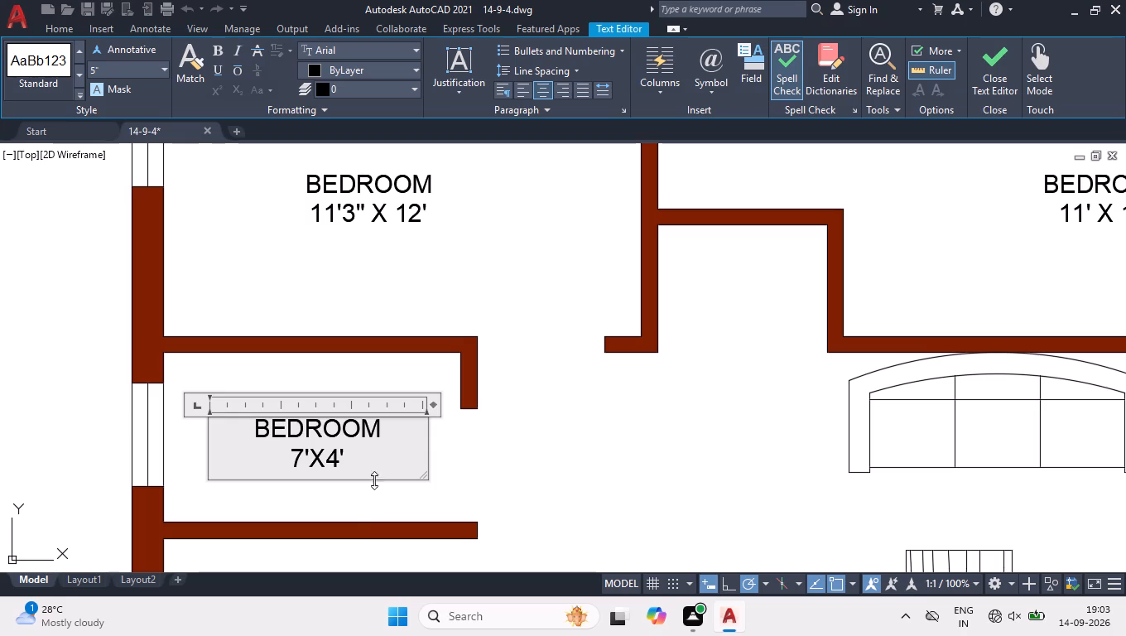
left_click(365, 501)
double_click(341, 422)
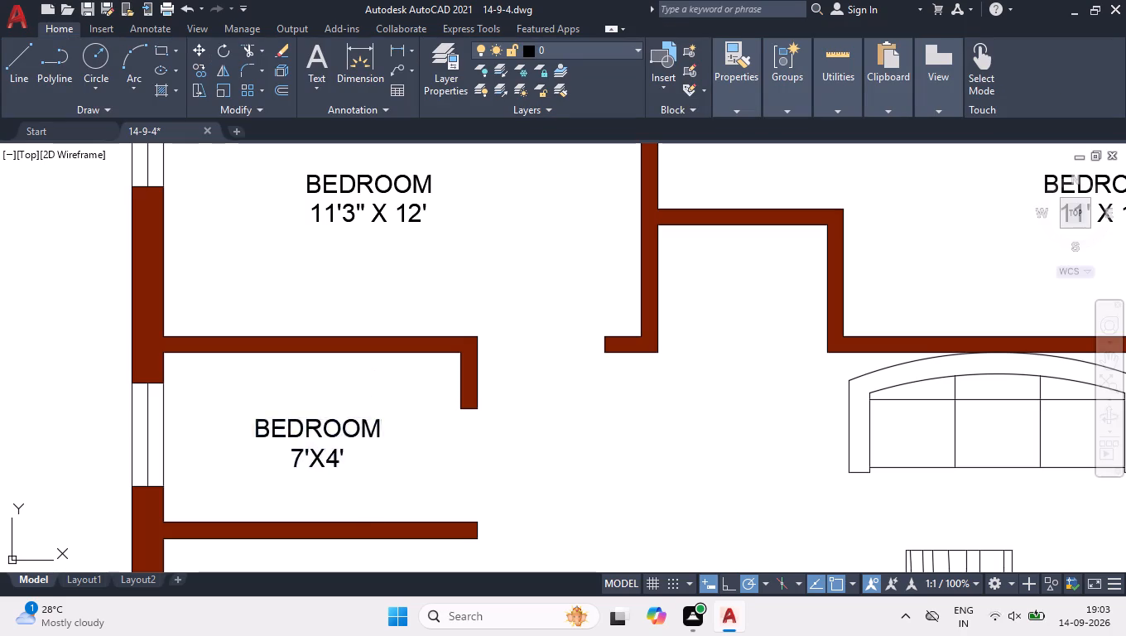
left_click_drag(389, 433, 190, 415)
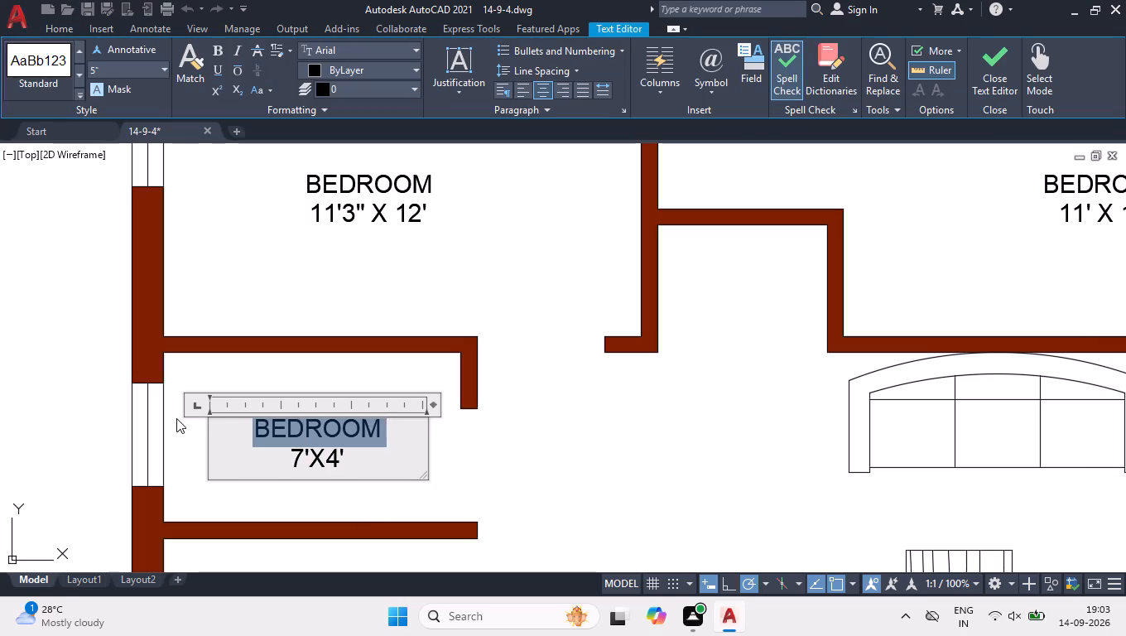
type("STORE")
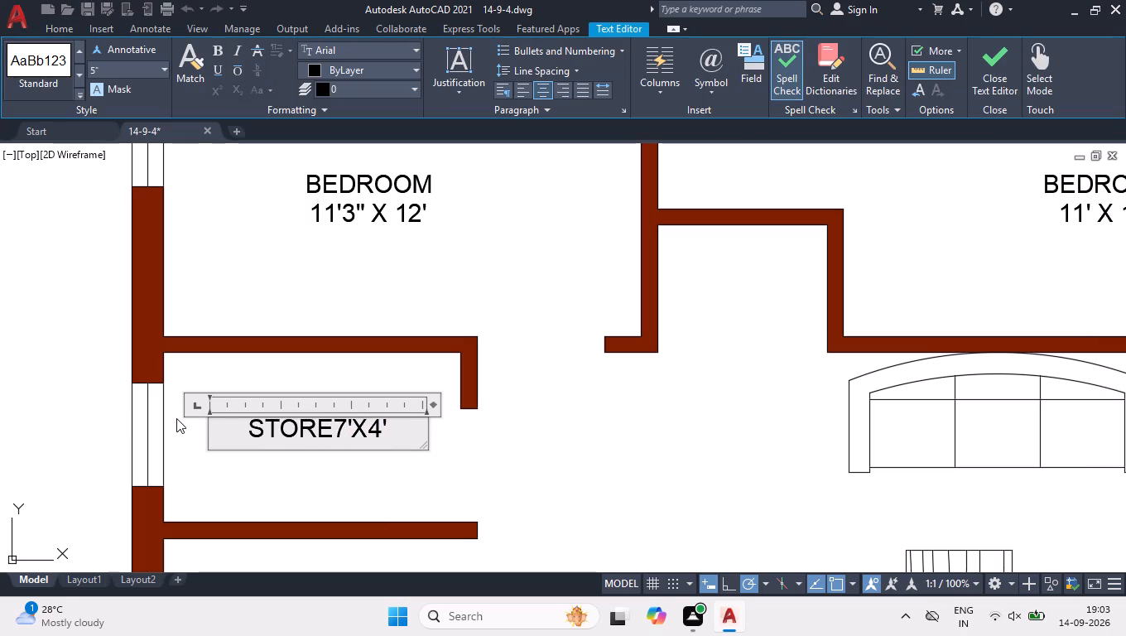
key("Return")
left_click(257, 250)
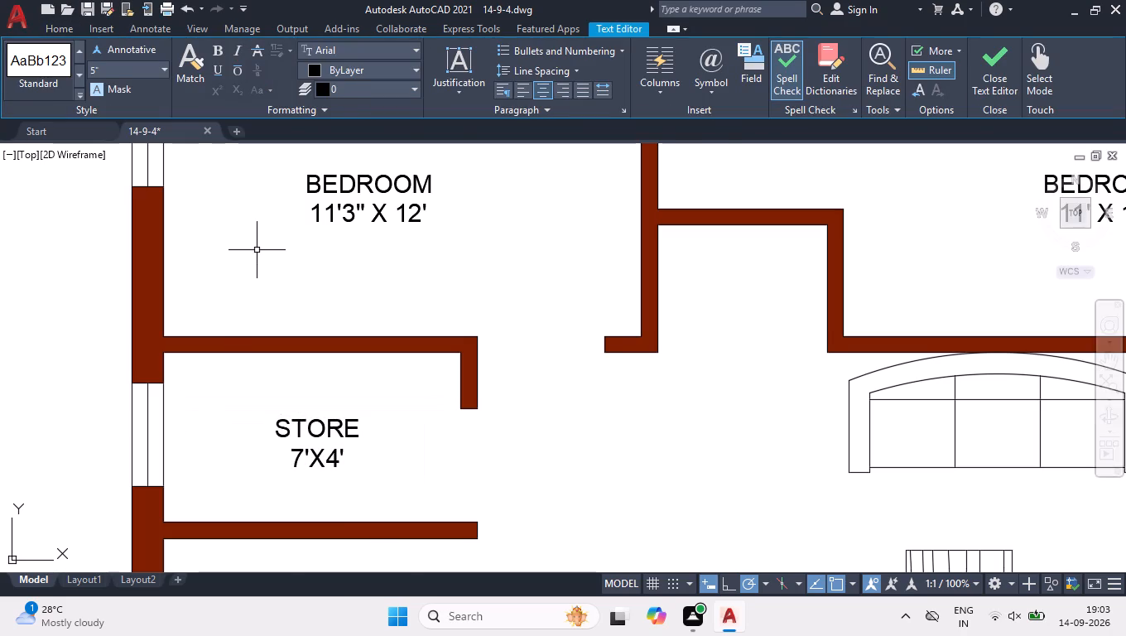
Replace the label of the small room above the staircase with "WC + BATH" and the size 7'1" X 4'6".
scroll(253, 263, "down", 3)
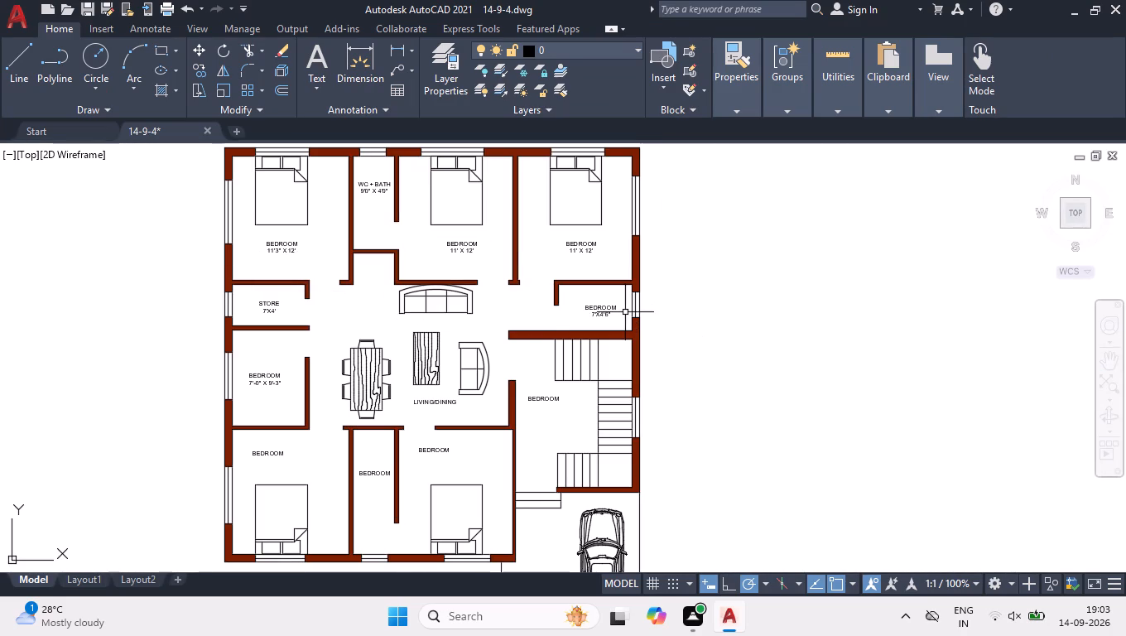
scroll(625, 312, "up", 4)
scroll(322, 232, "up", 2)
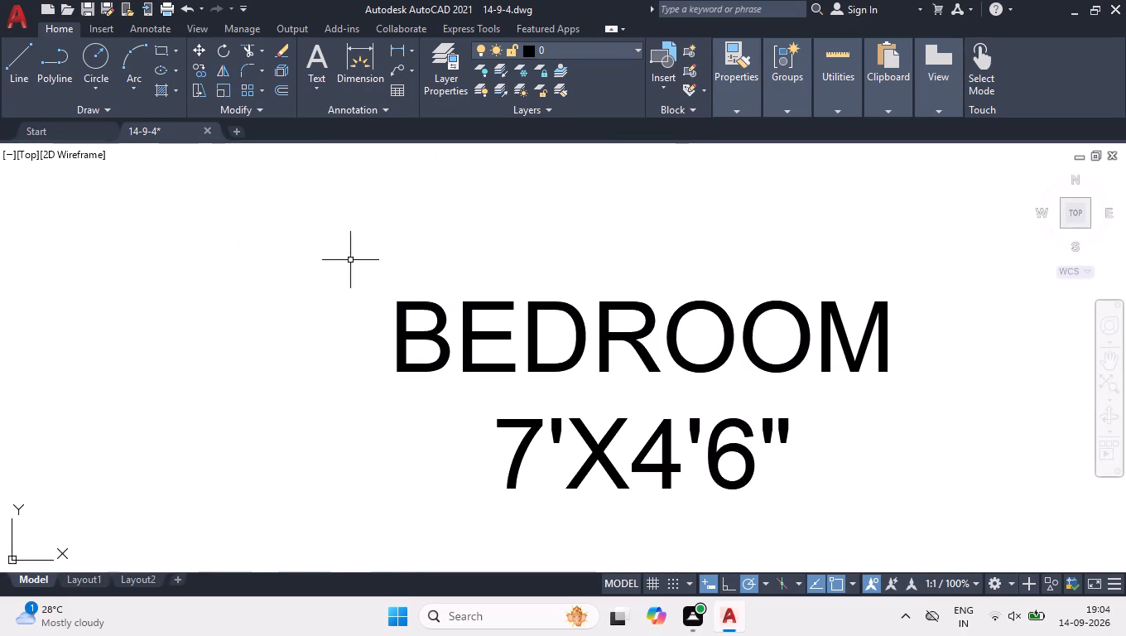
double_click(417, 302)
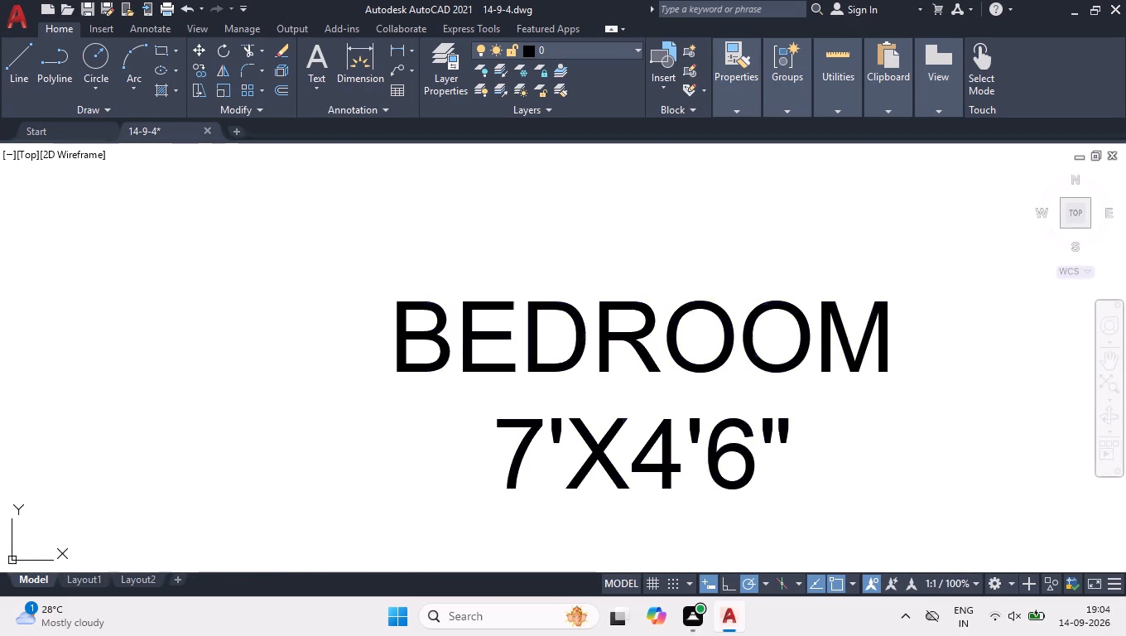
key("ctrl+a")
type("WC")
key("space")
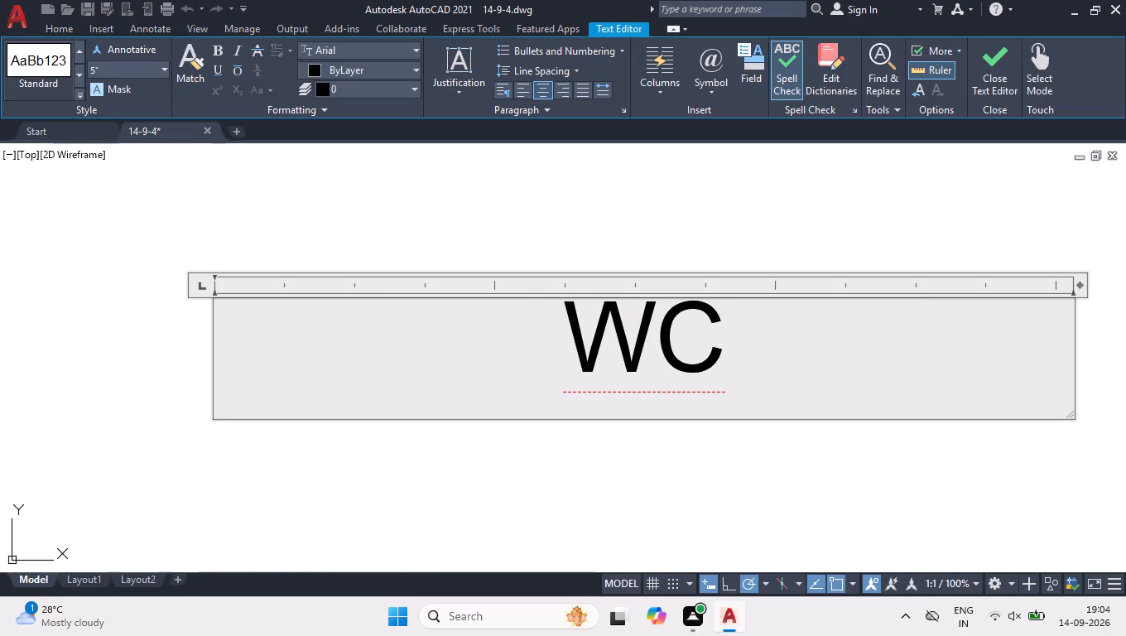
type("+ BATH")
key("Return")
type("7'")
key("1")
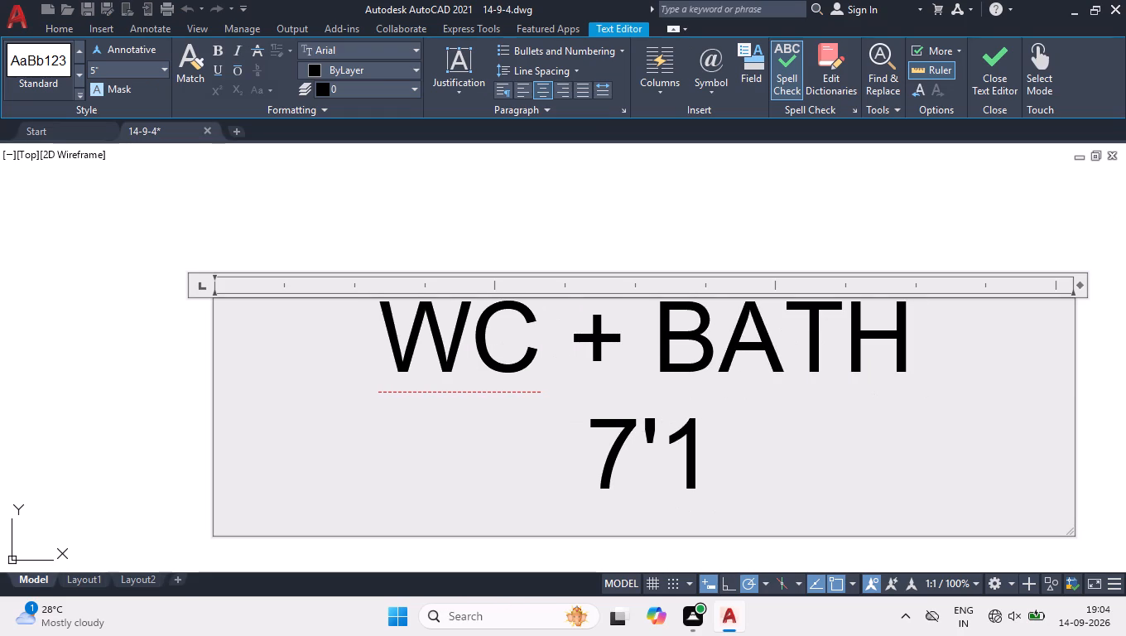
type("\" X")
key("space")
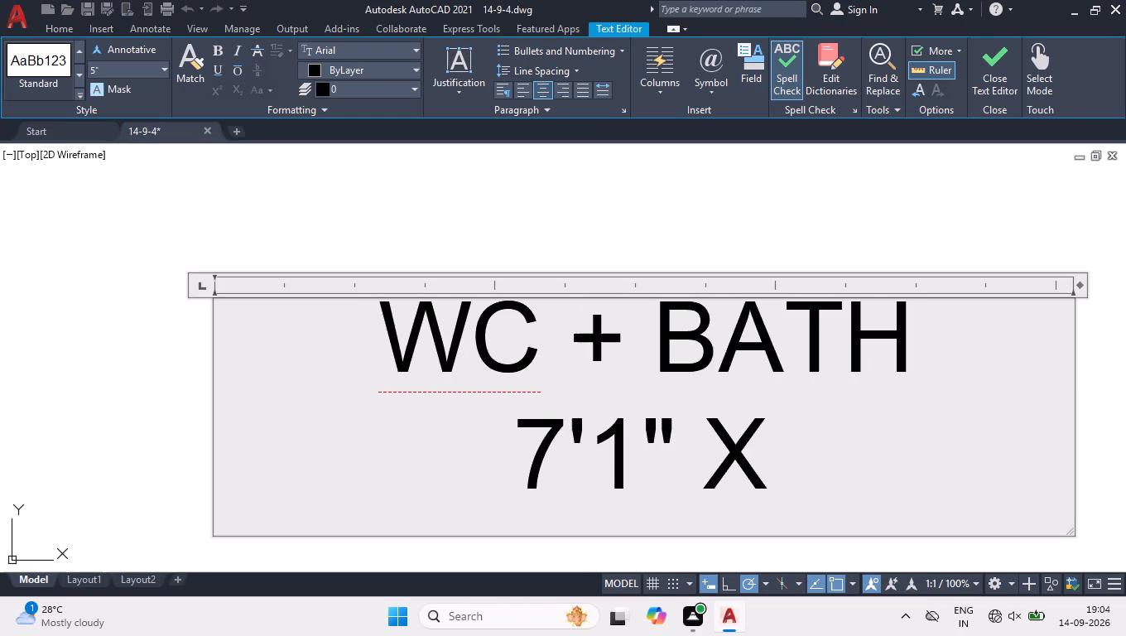
type("4'6")
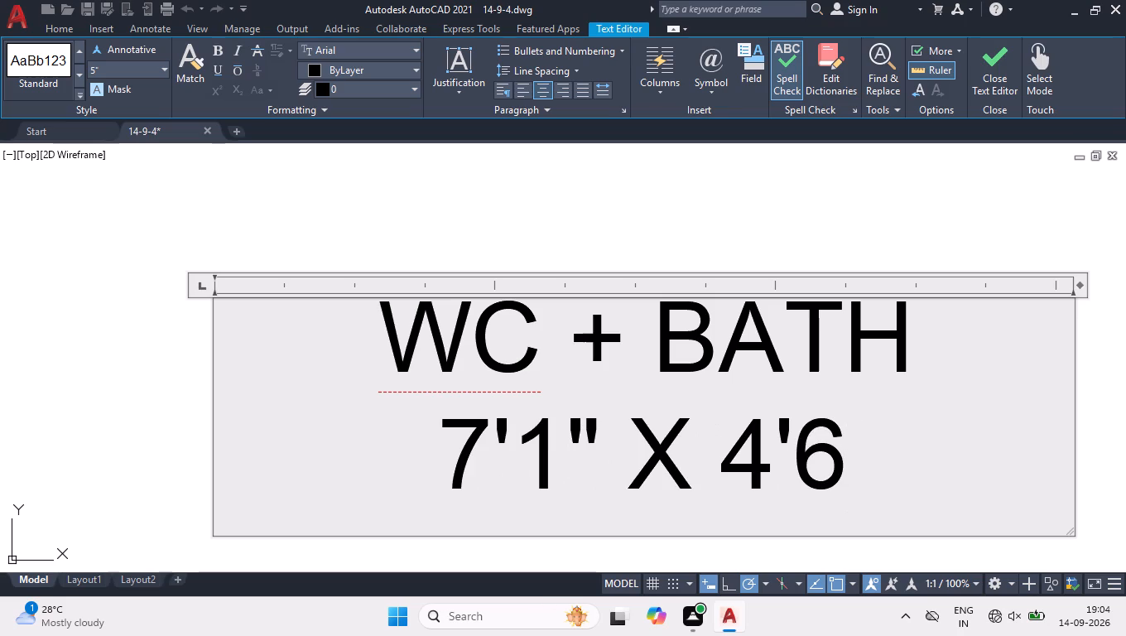
key("shift+quotedbl")
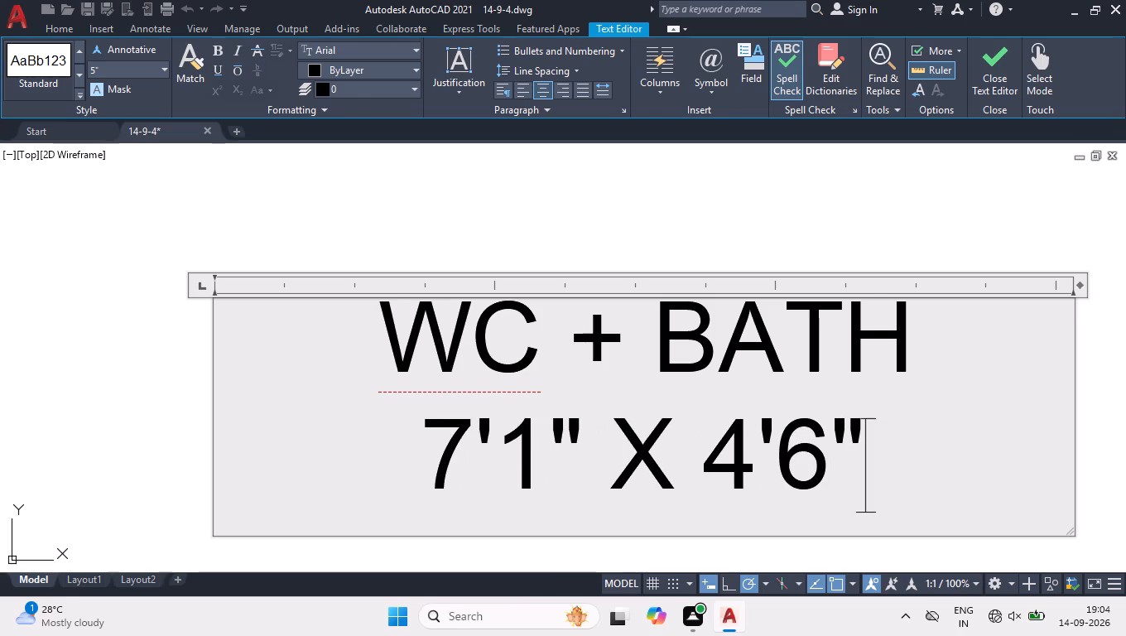
left_click(290, 167)
Replace the label of the 7'-0" X 9'-3" room below the store with KITCHEN and the size 7'0" X 9'3" beneath it.
scroll(371, 270, "down", 3)
scroll(468, 265, "down", 3)
scroll(123, 359, "up", 1)
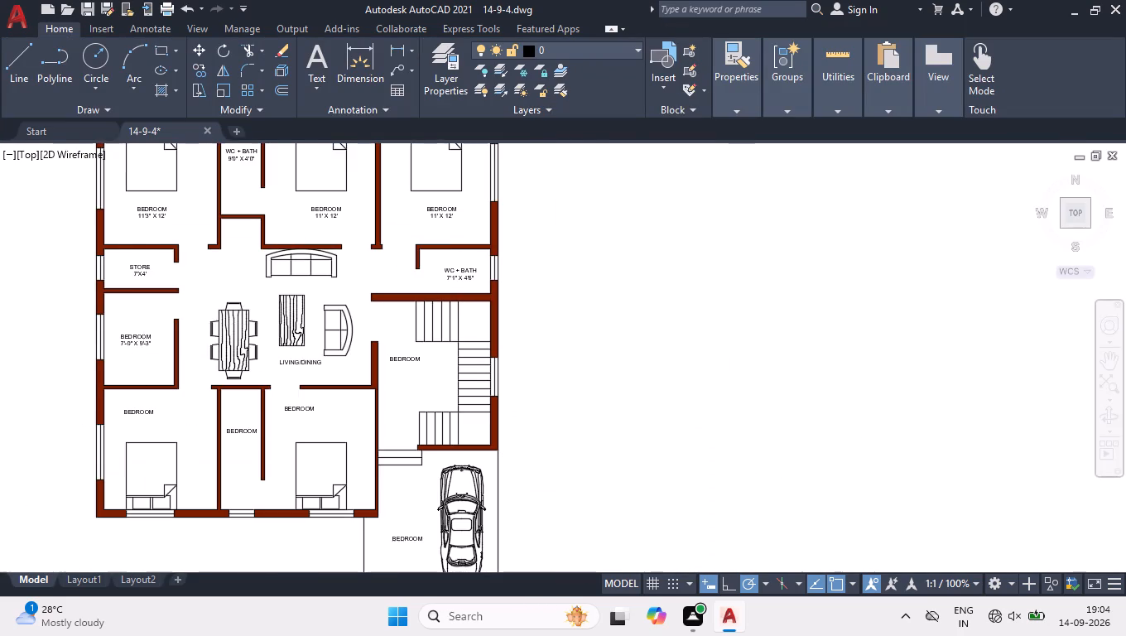
scroll(123, 359, "up", 4)
scroll(138, 436, "down", 3)
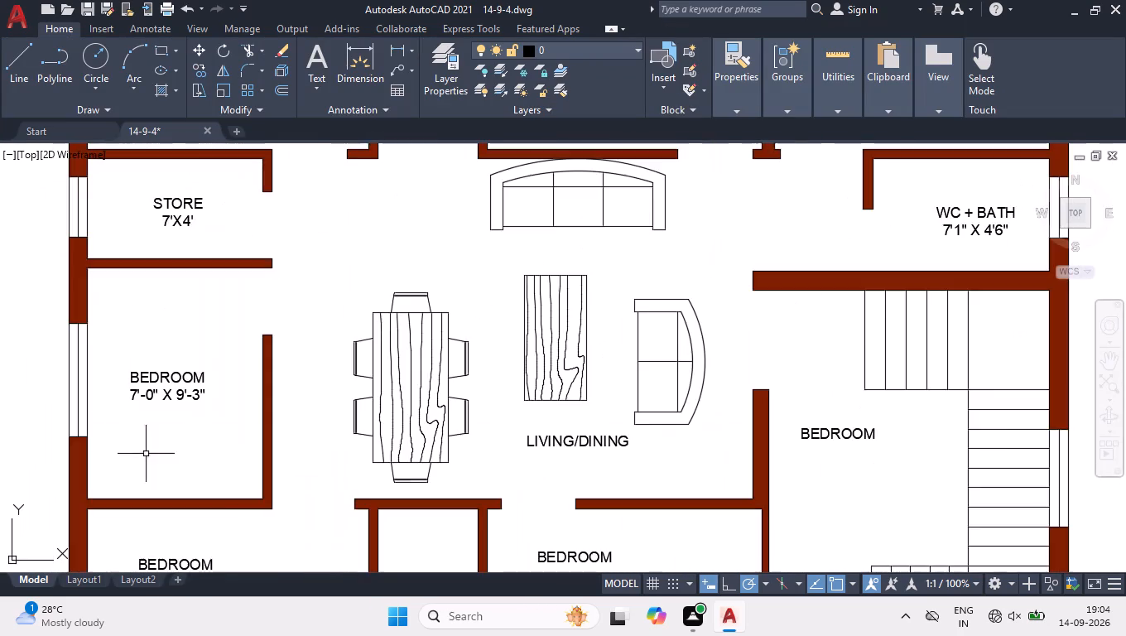
scroll(115, 354, "up", 2)
scroll(169, 440, "up", 2)
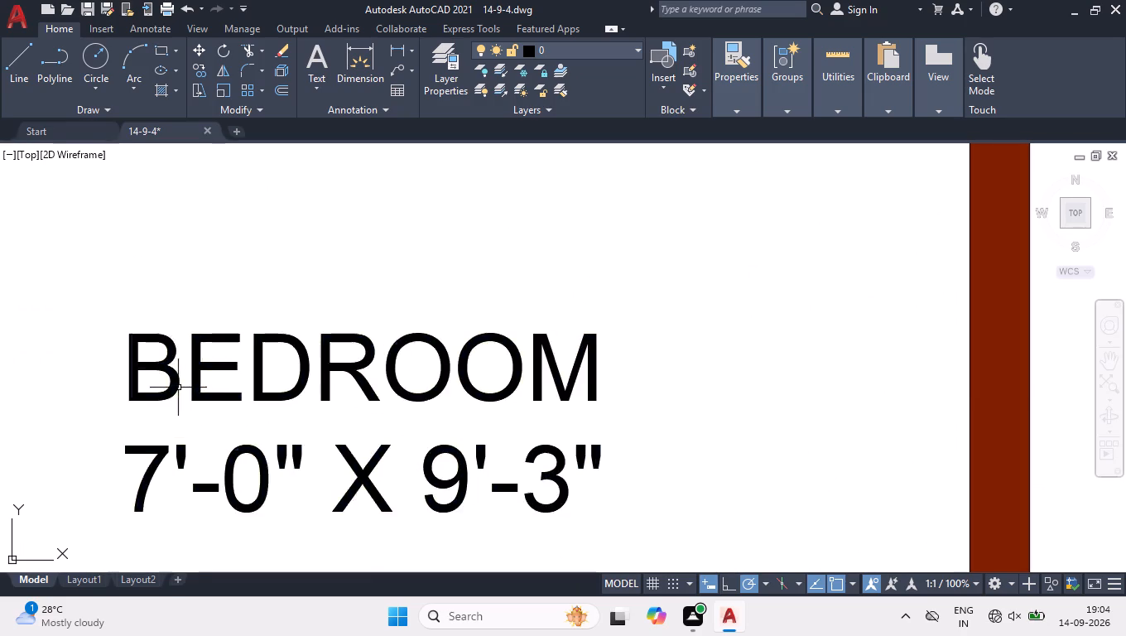
double_click(176, 388)
key("ctrl+a")
type("KITCHEN")
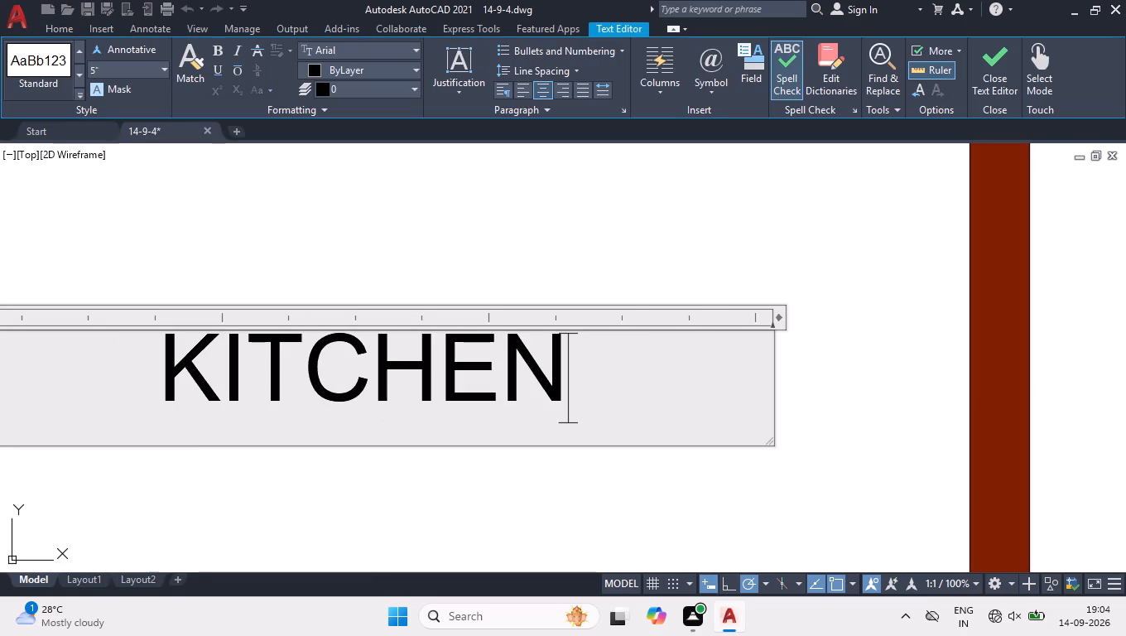
key("Return")
type("7'0\" X 9'3")
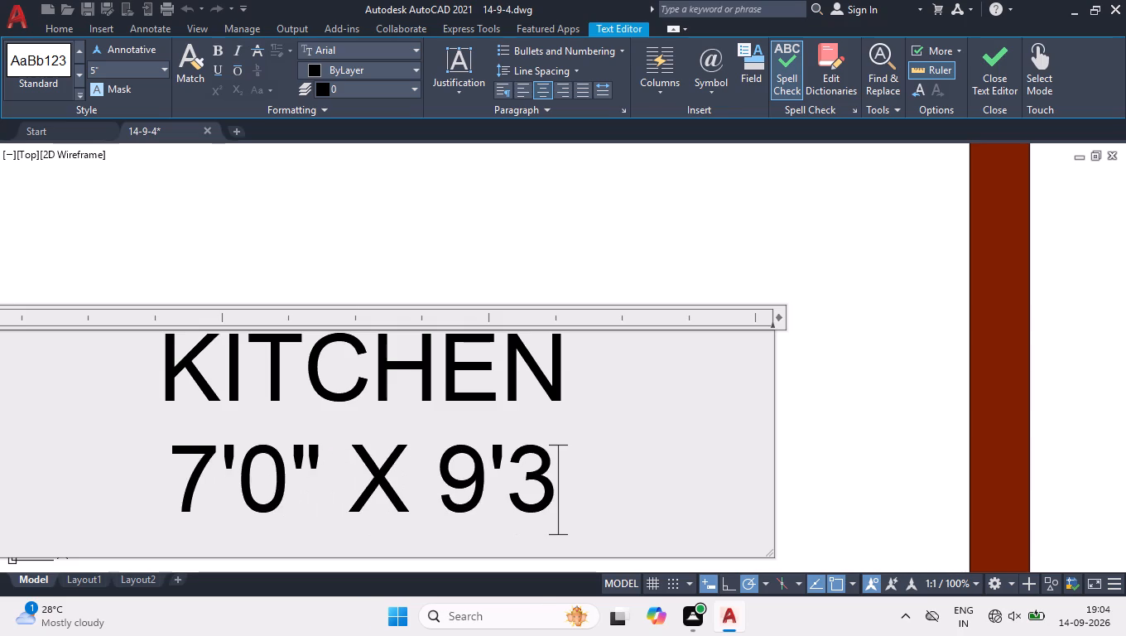
key("shift+quotedbl")
left_click(31, 199)
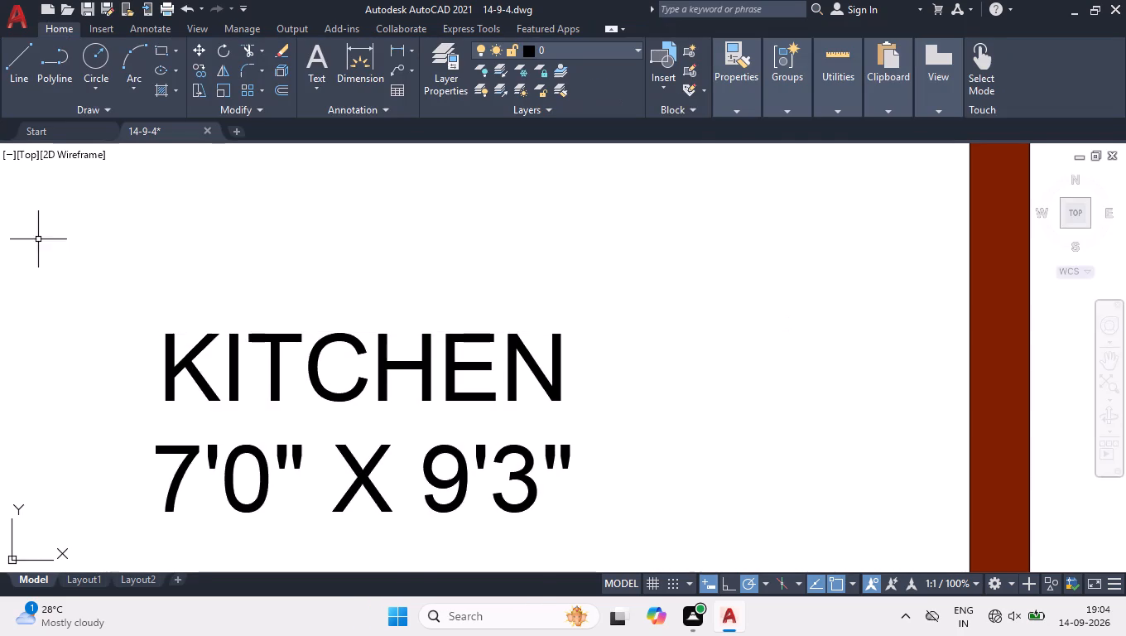
Change the LIVING/DINING text in the central hall to DRAWING/DINING.
scroll(39, 247, "down", 5)
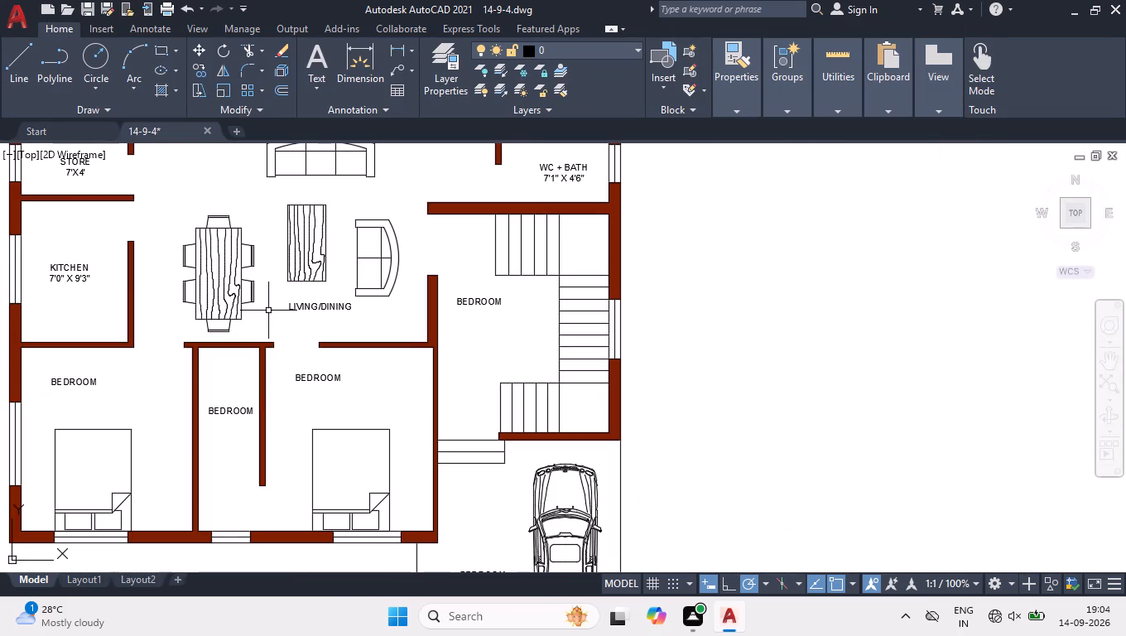
scroll(268, 311, "up", 2)
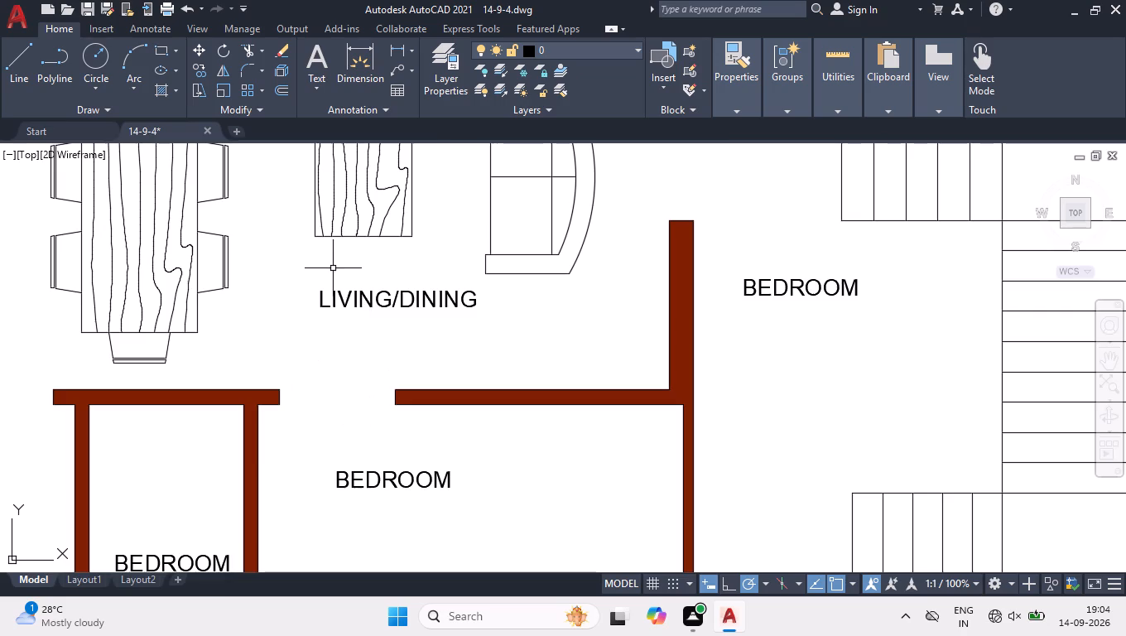
scroll(333, 268, "up", 2)
double_click(334, 343)
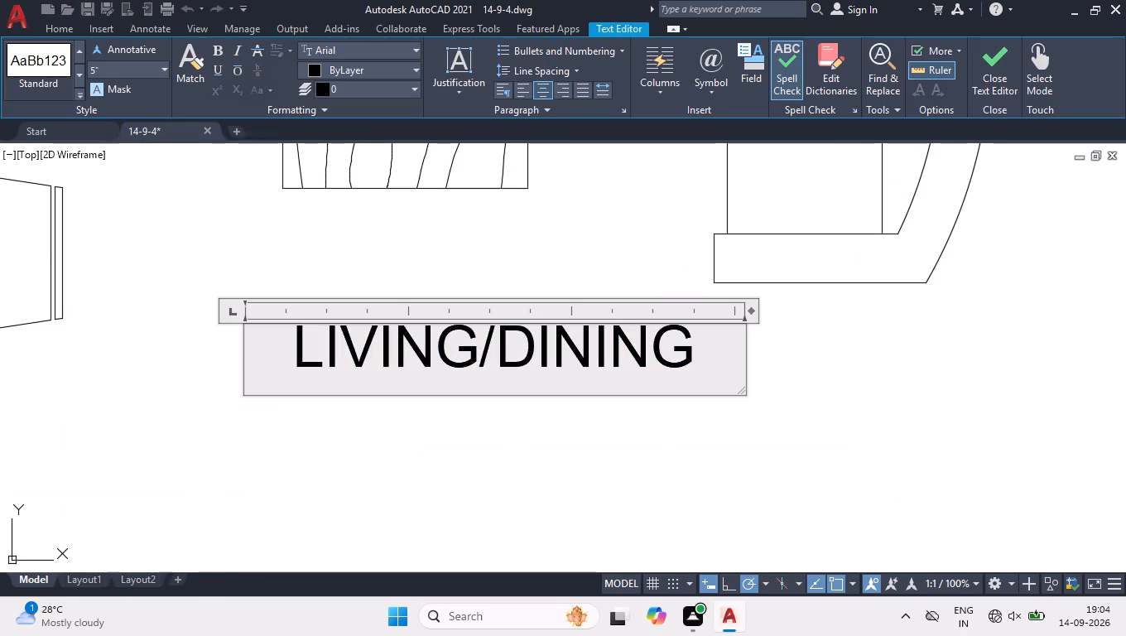
left_click_drag(371, 347, 24, 286)
type("DR")
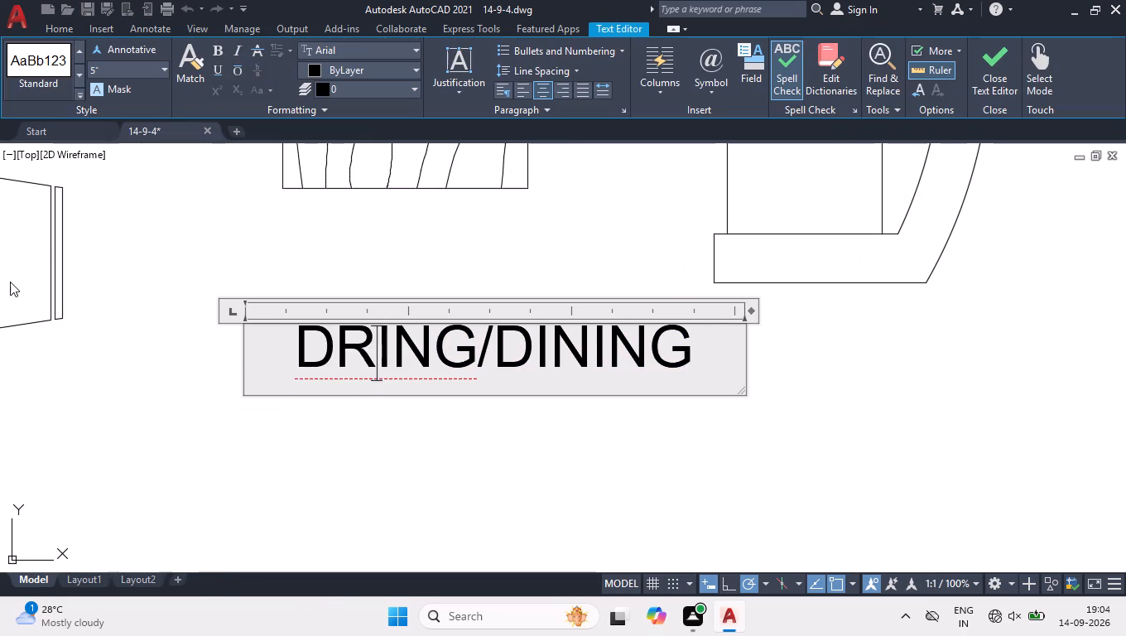
type("AW")
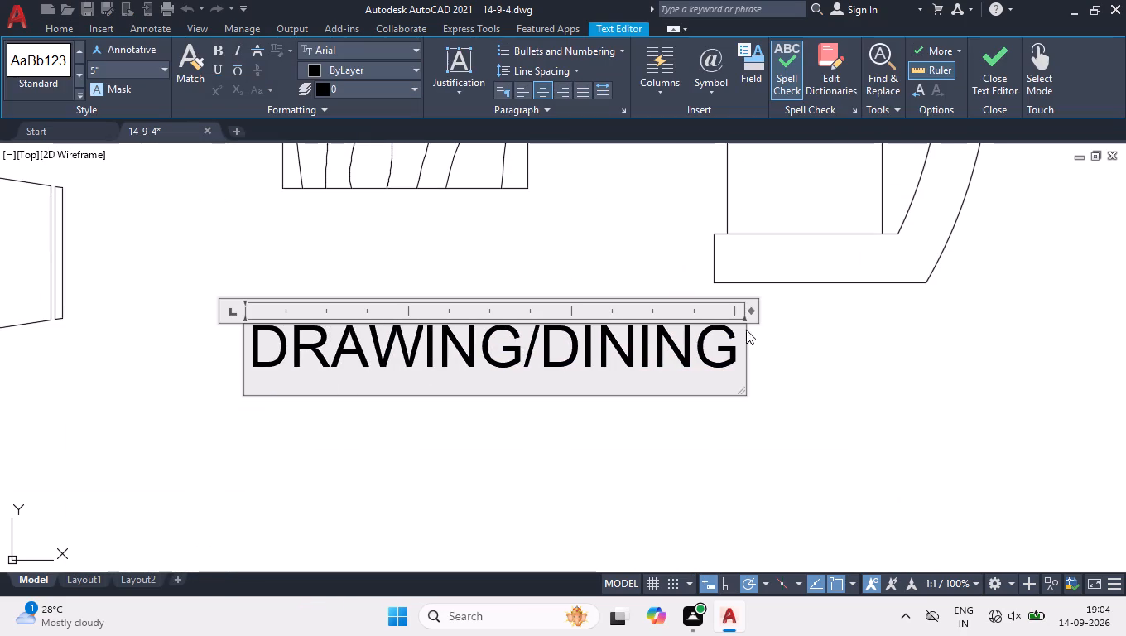
Add the size line 19'4" X 13'8" under the DRAWING/DINING text and finish the label.
left_click(733, 337)
key("Return")
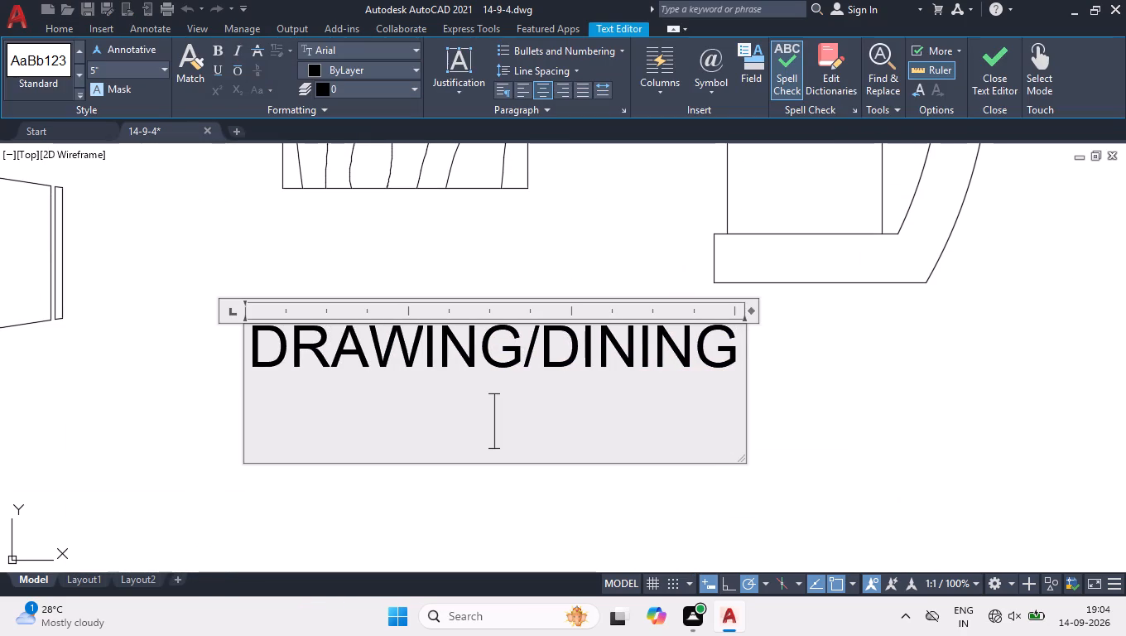
type("19;")
key("BackSpace")
type("'4\" X")
key("space")
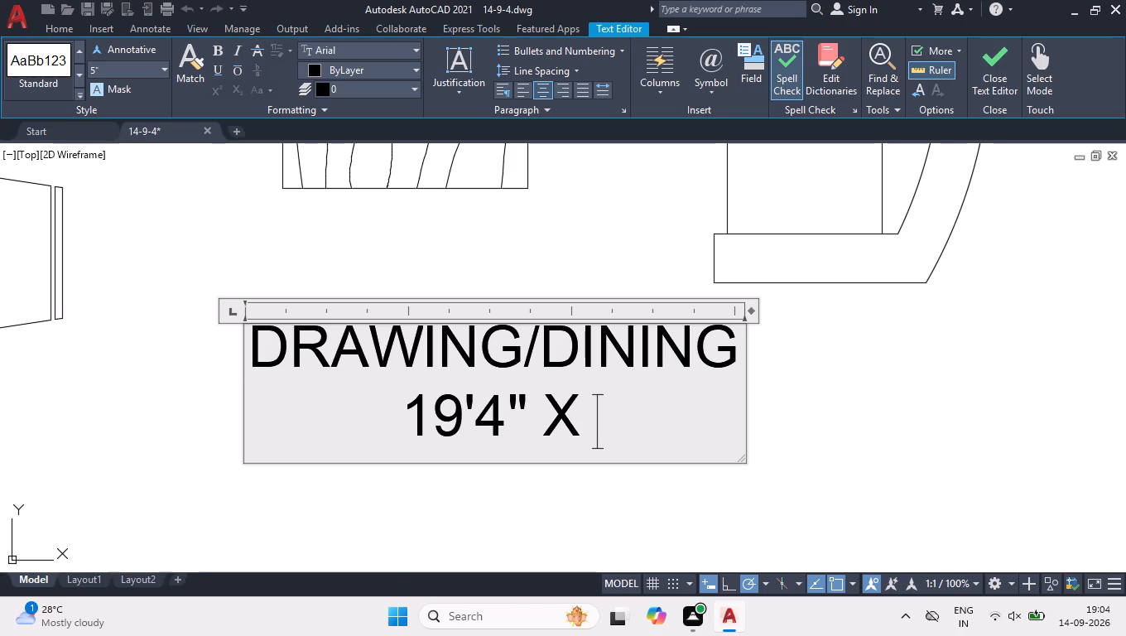
type("13'8\"")
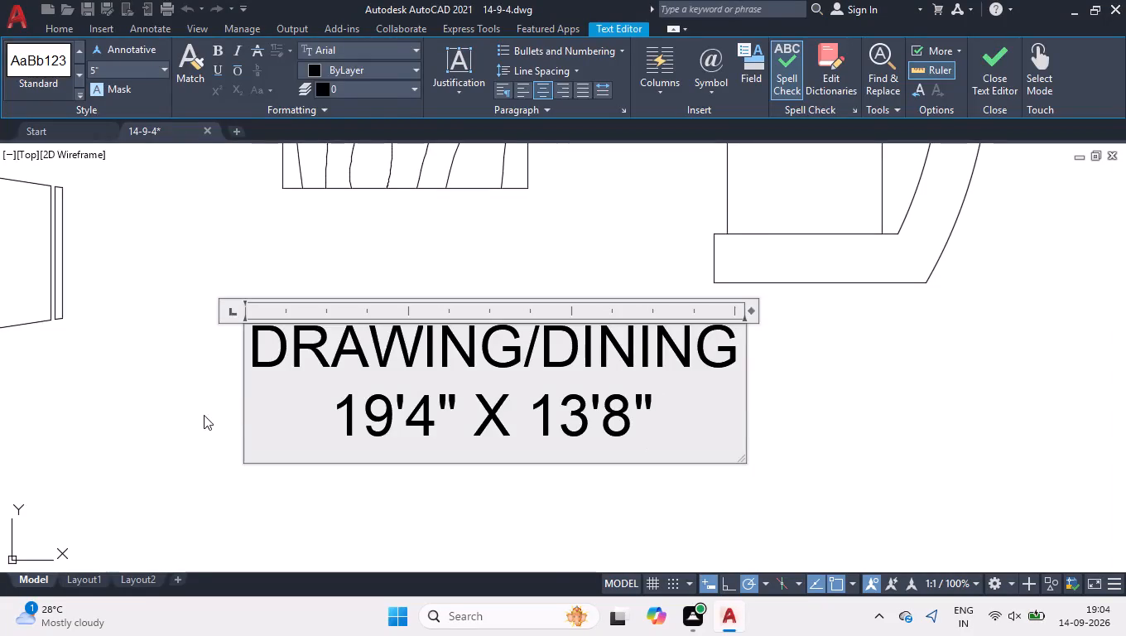
left_click(204, 415)
Delete the BEDROOM label from the staircase area.
scroll(204, 415, "down", 3)
scroll(336, 364, "down", 1)
scroll(415, 378, "up", 2)
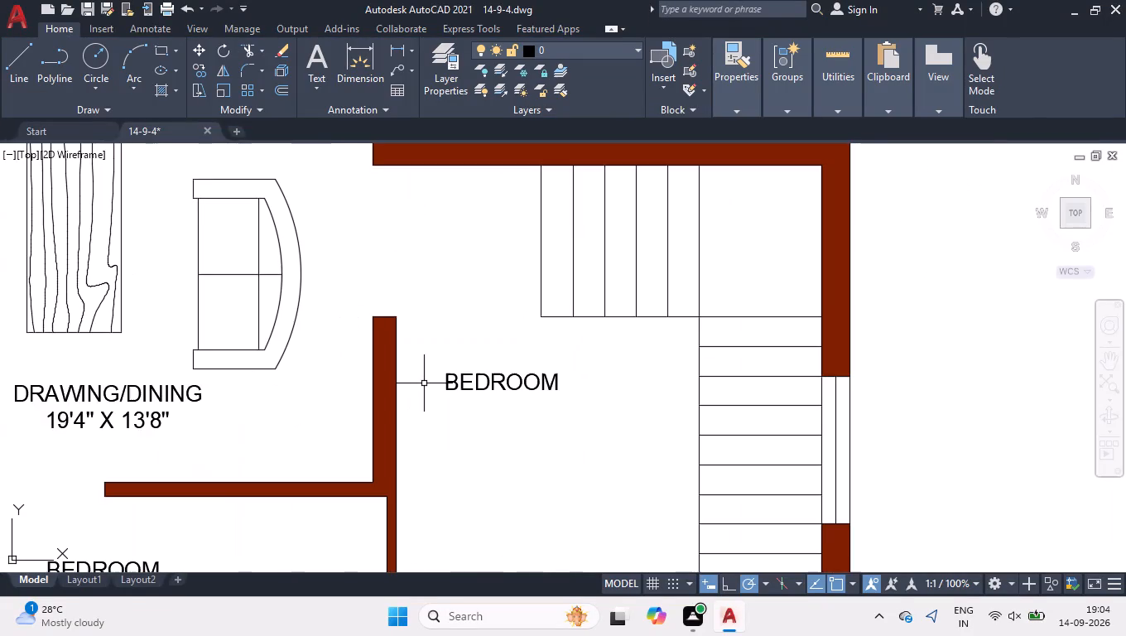
scroll(424, 383, "up", 1)
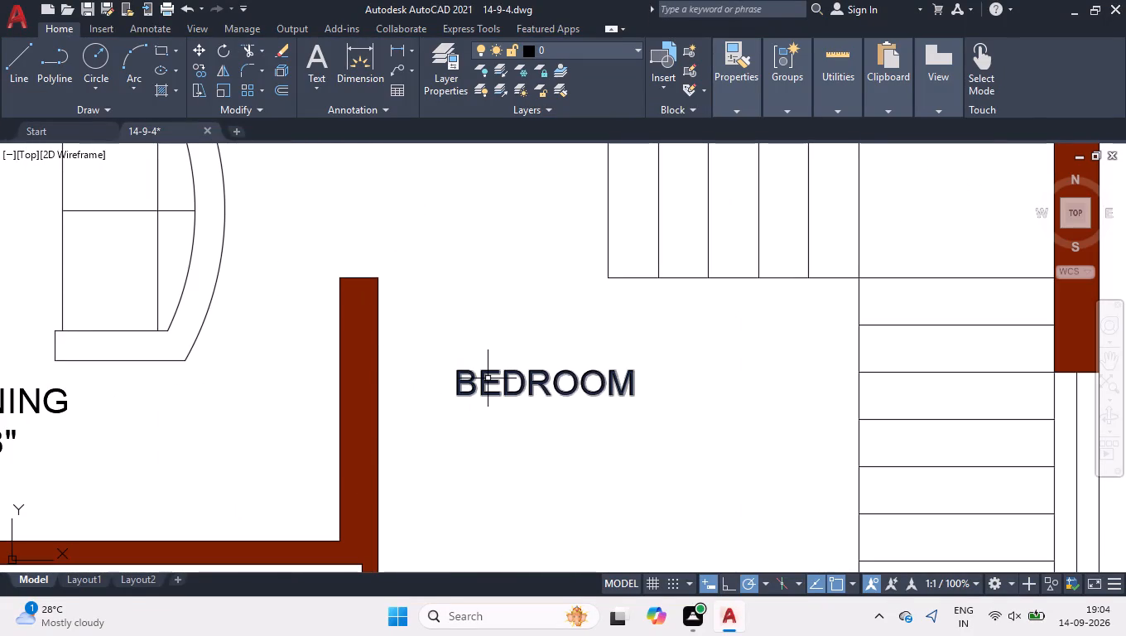
double_click(488, 378)
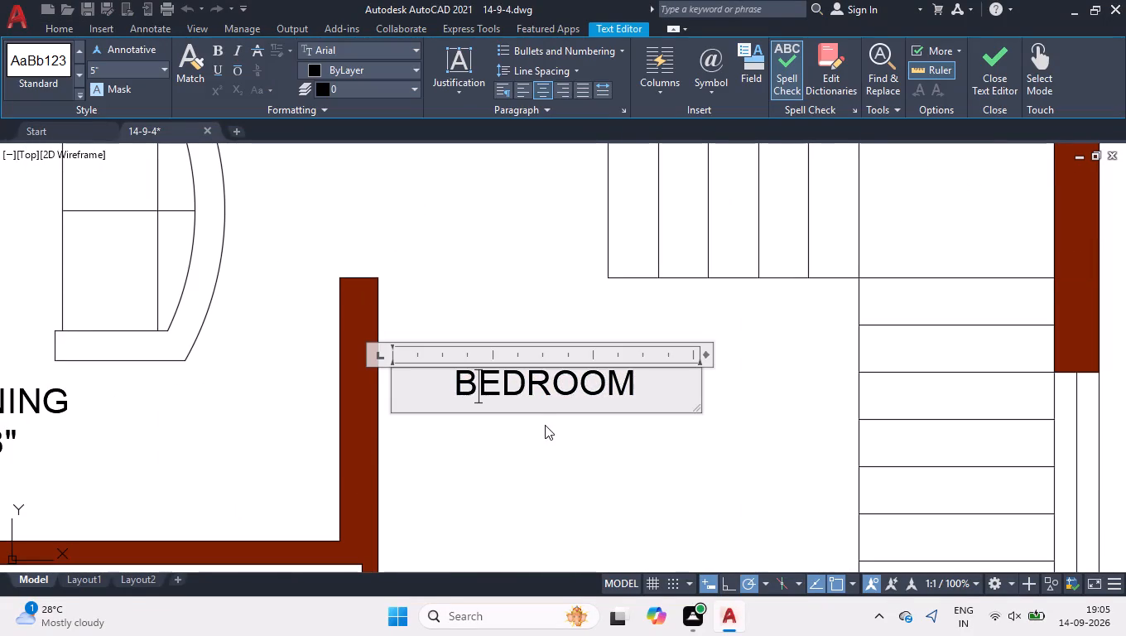
key("Delete")
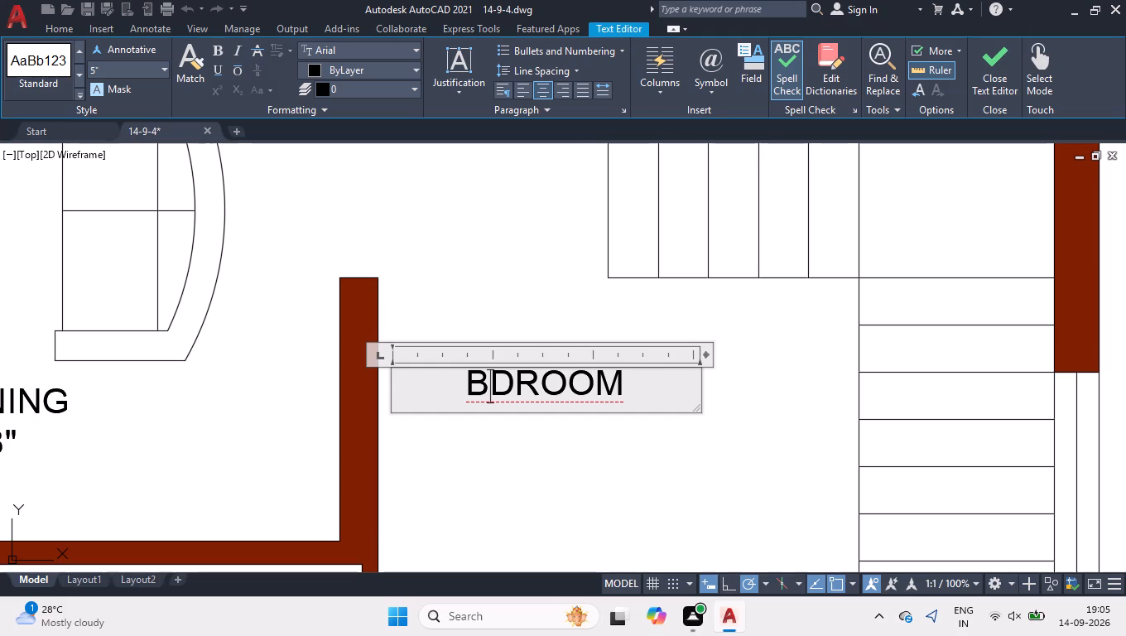
left_click_drag(669, 378, 193, 349)
key("Delete")
left_click(503, 548)
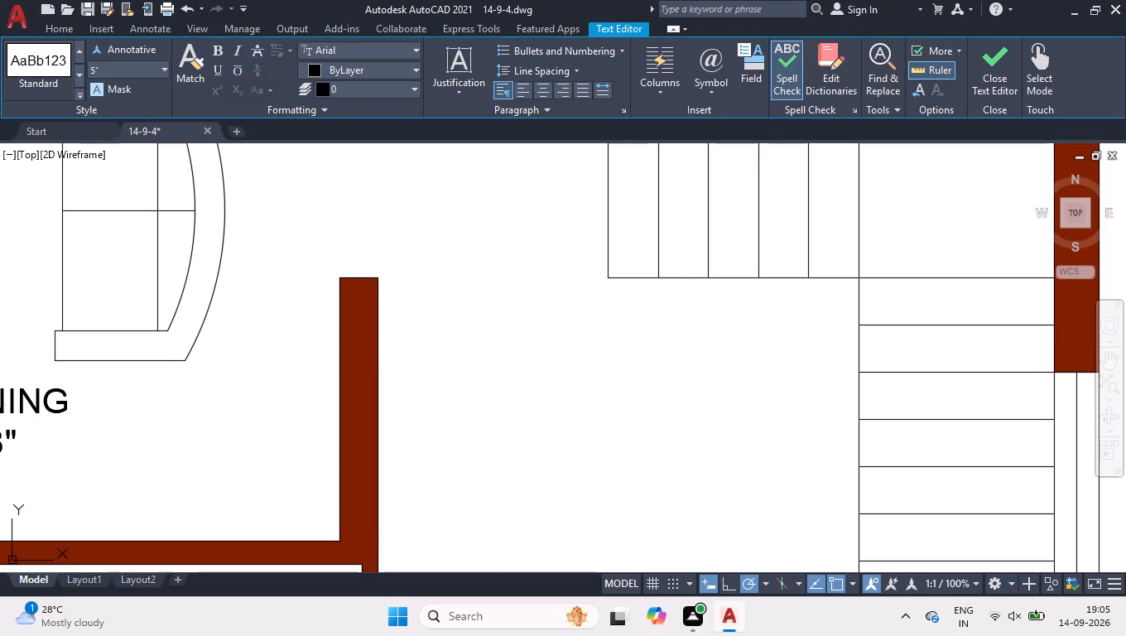
left_click(599, 383)
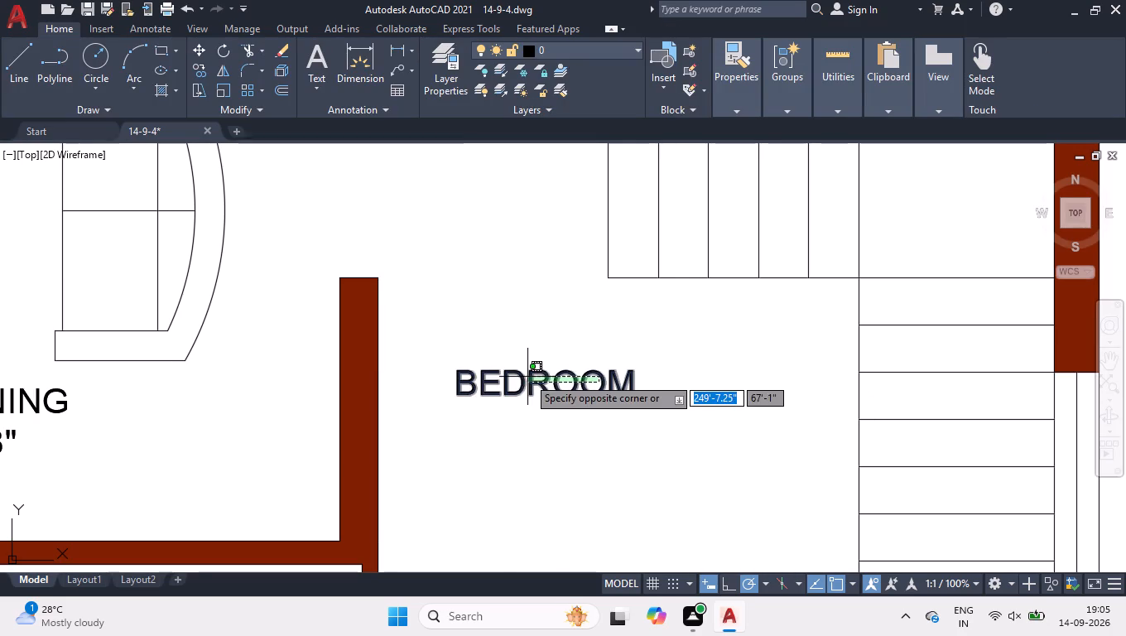
left_click(527, 377)
key("Delete")
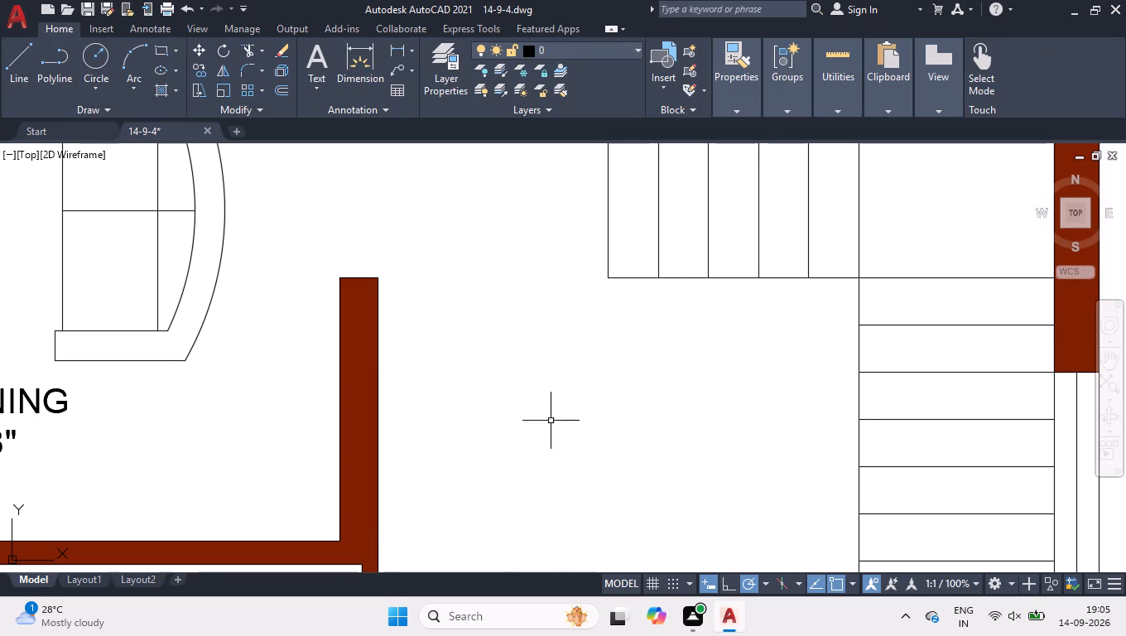
Add the size line 11'3" X 12'0" under the BEDROOM text of the lower-left bedroom, below the kitchen.
scroll(534, 406, "down", 4)
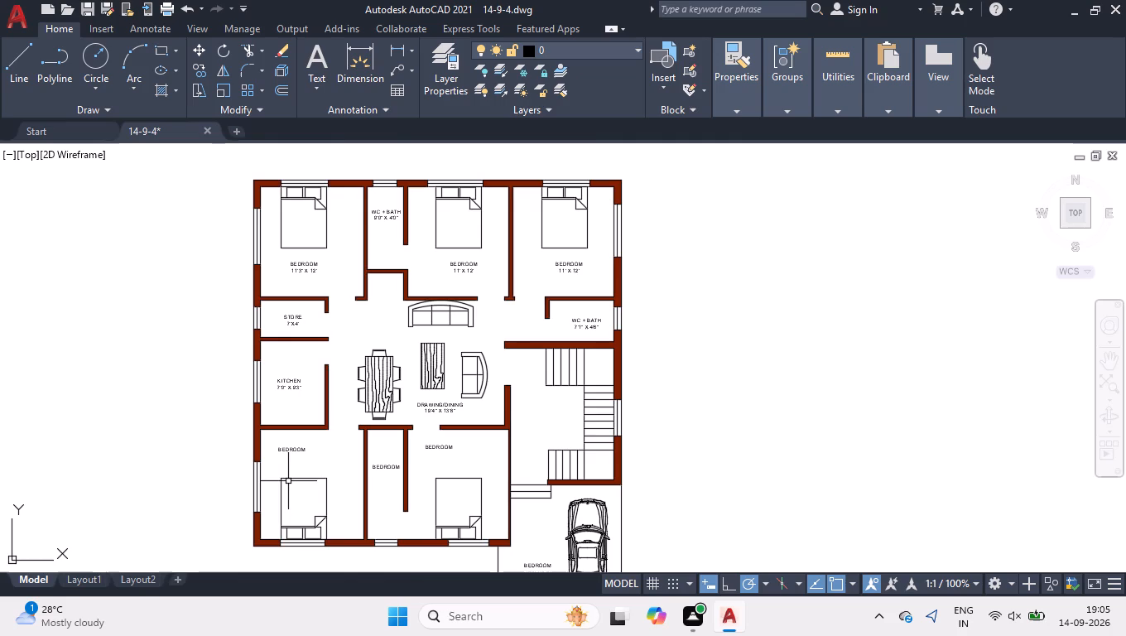
scroll(288, 481, "up", 2)
scroll(262, 404, "up", 1)
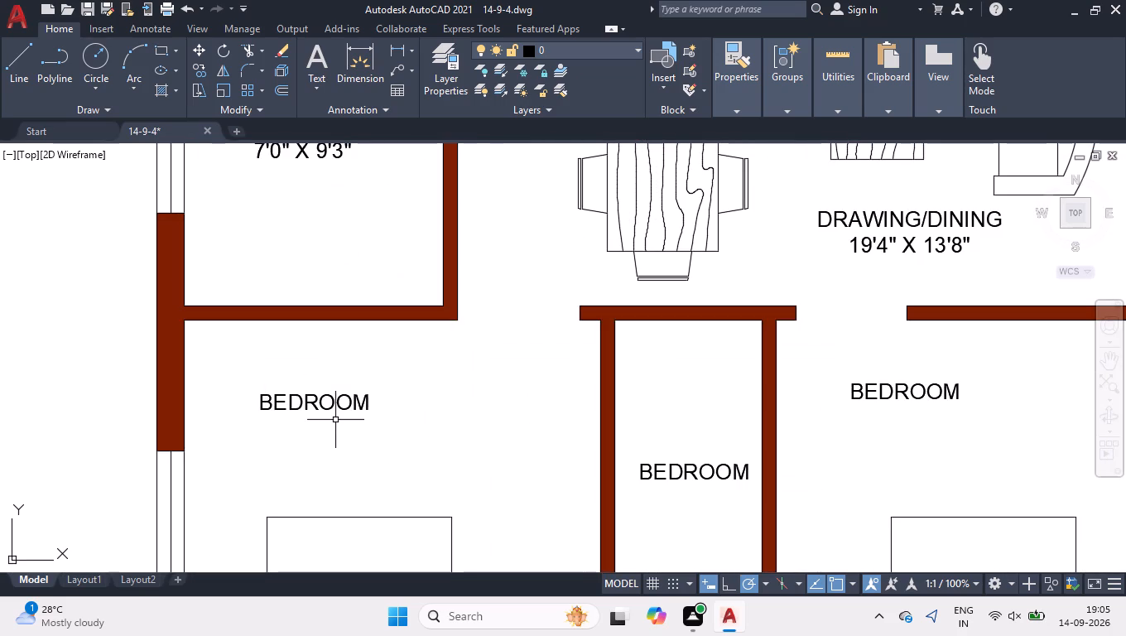
double_click(330, 409)
scroll(272, 412, "up", 2)
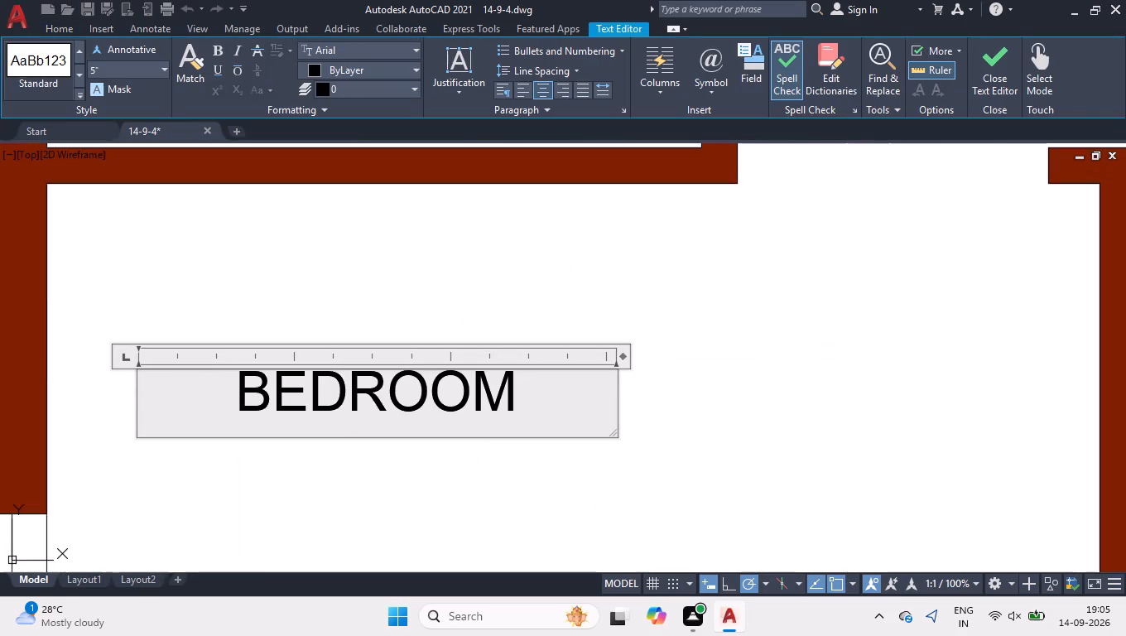
left_click(551, 399)
key("Return")
type("11'3")
type("\" X")
key("space")
type("12'0\"")
left_click(435, 292)
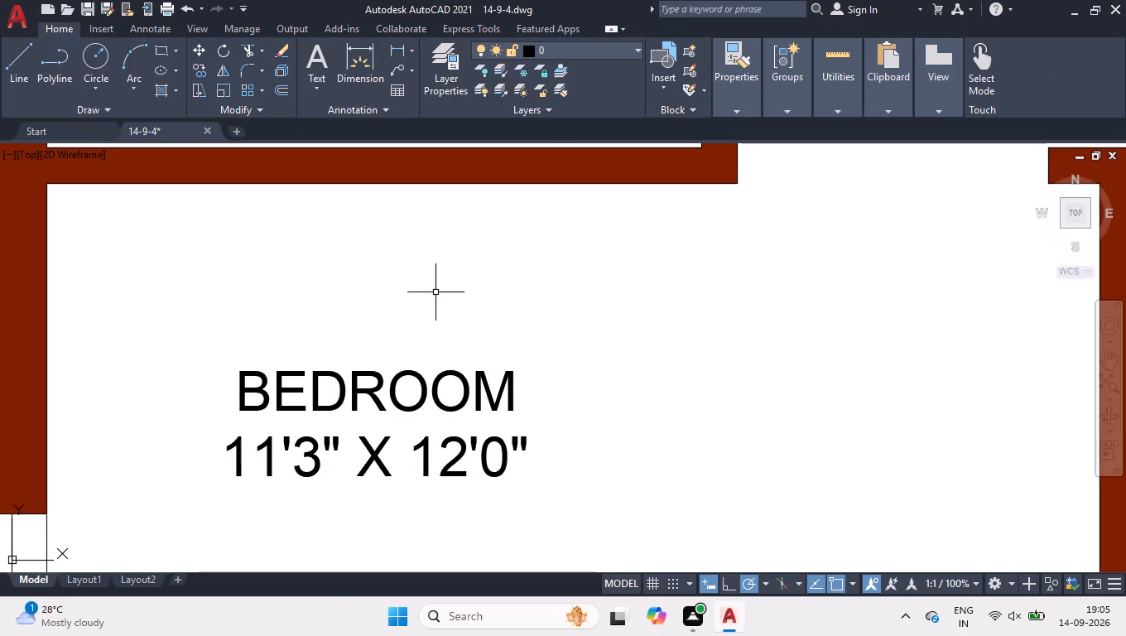
Replace the BEDROOM text in the narrow room between the two lower bedrooms with WC + BATH.
scroll(437, 291, "down", 4)
scroll(599, 348, "up", 1)
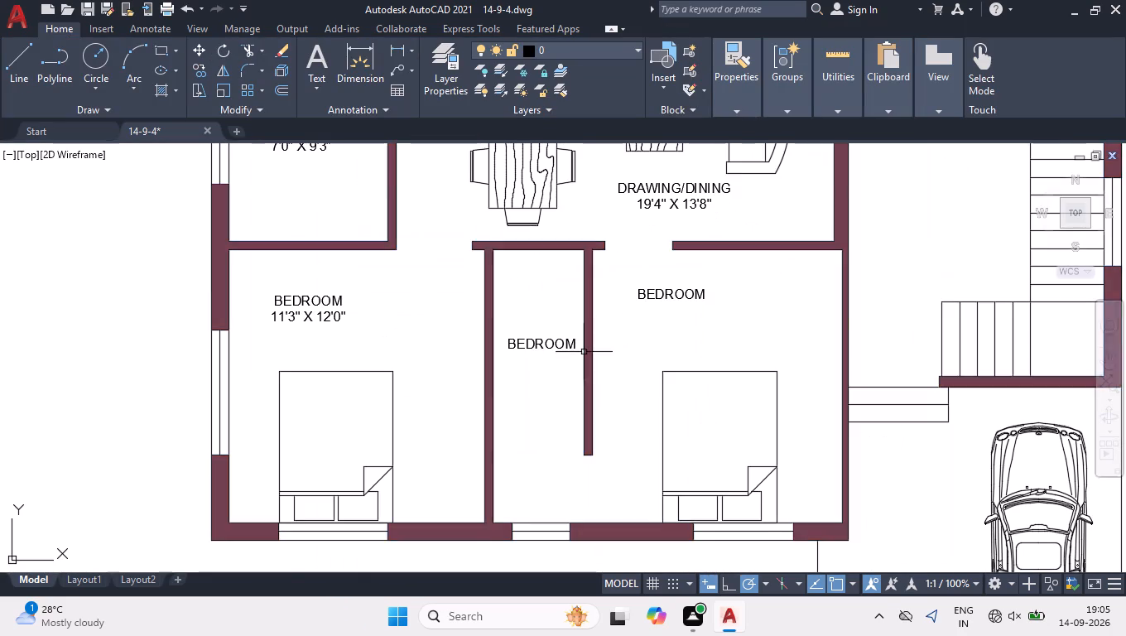
scroll(563, 359, "up", 2)
double_click(508, 319)
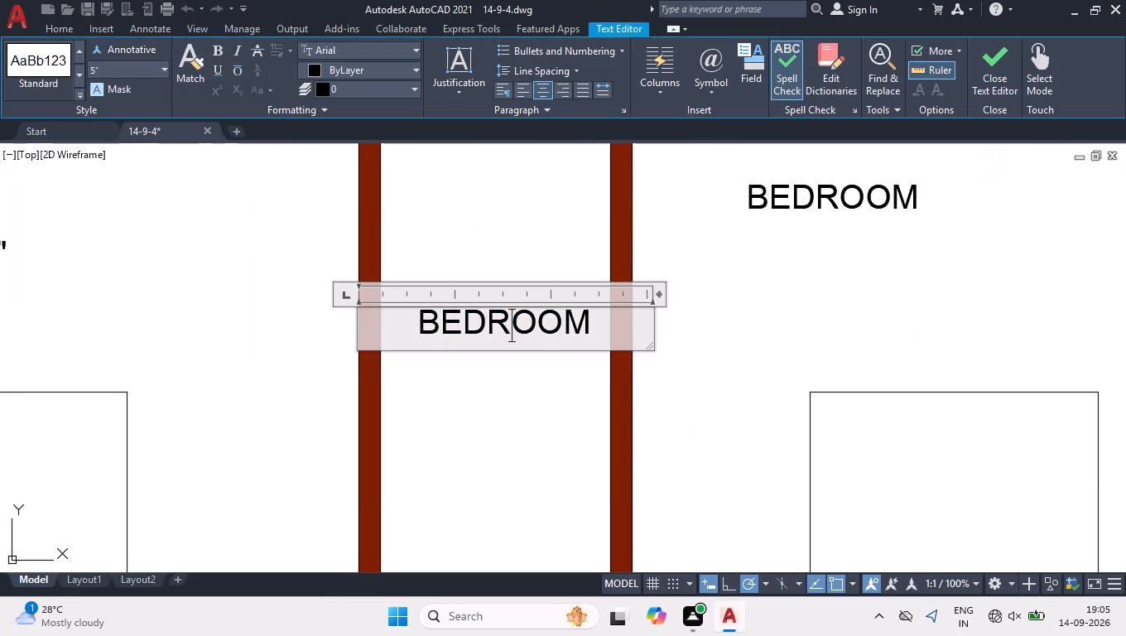
key("ctrl+a")
type("WC")
key("space")
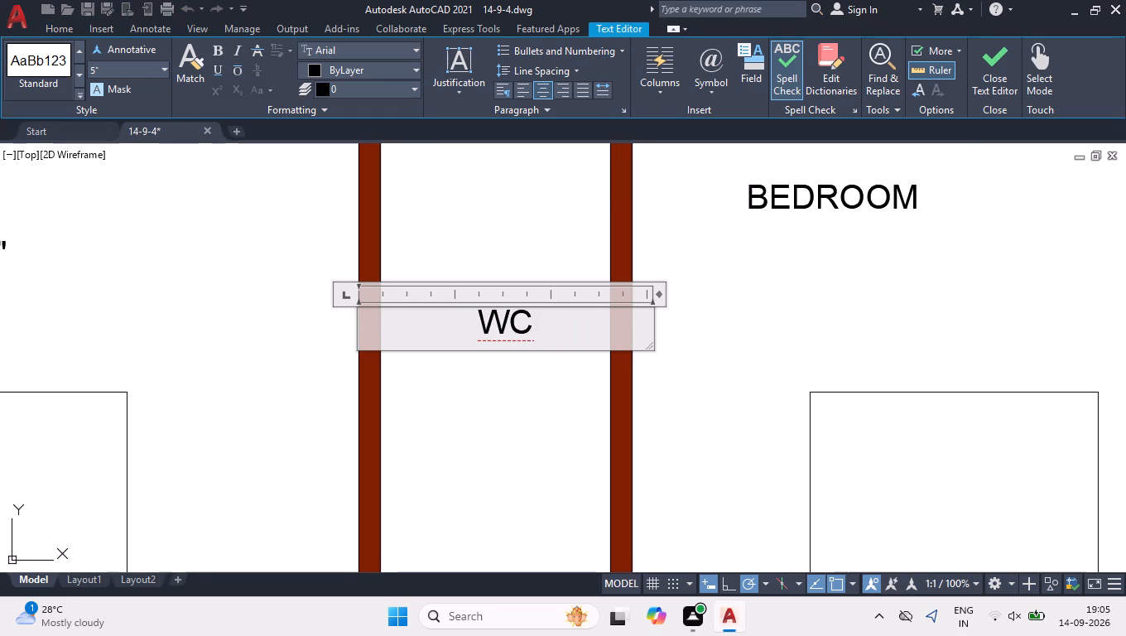
type("+ B")
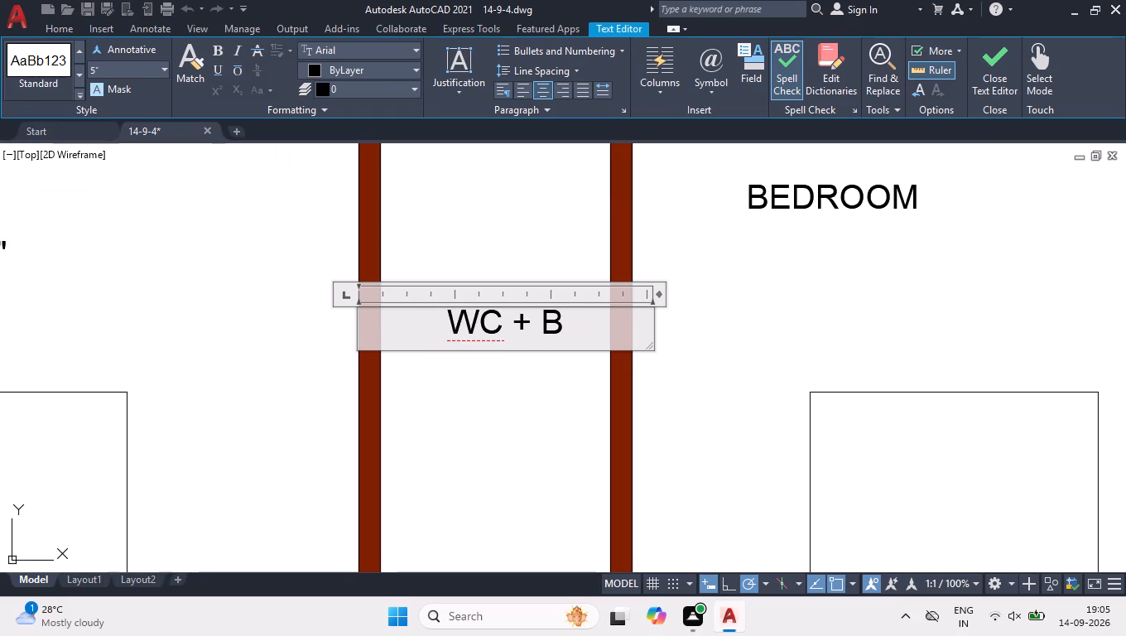
type("ATH")
Add the size line 12'0" X 4'0" under the lower room's WC + BATH text and finish the label.
key("Return")
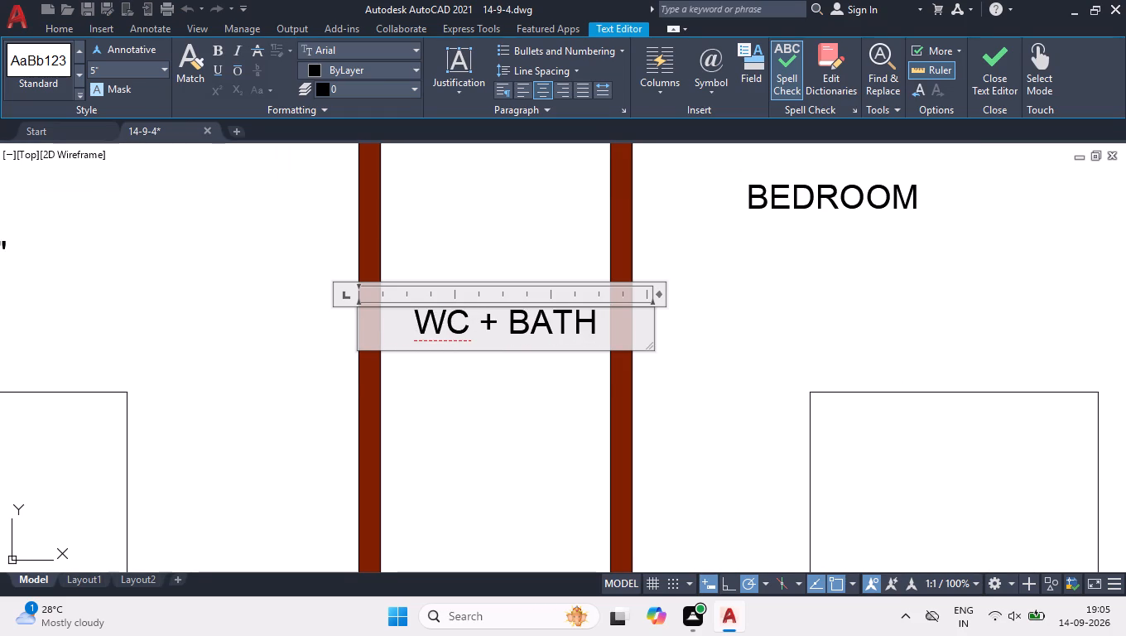
key("2")
key("BackSpace")
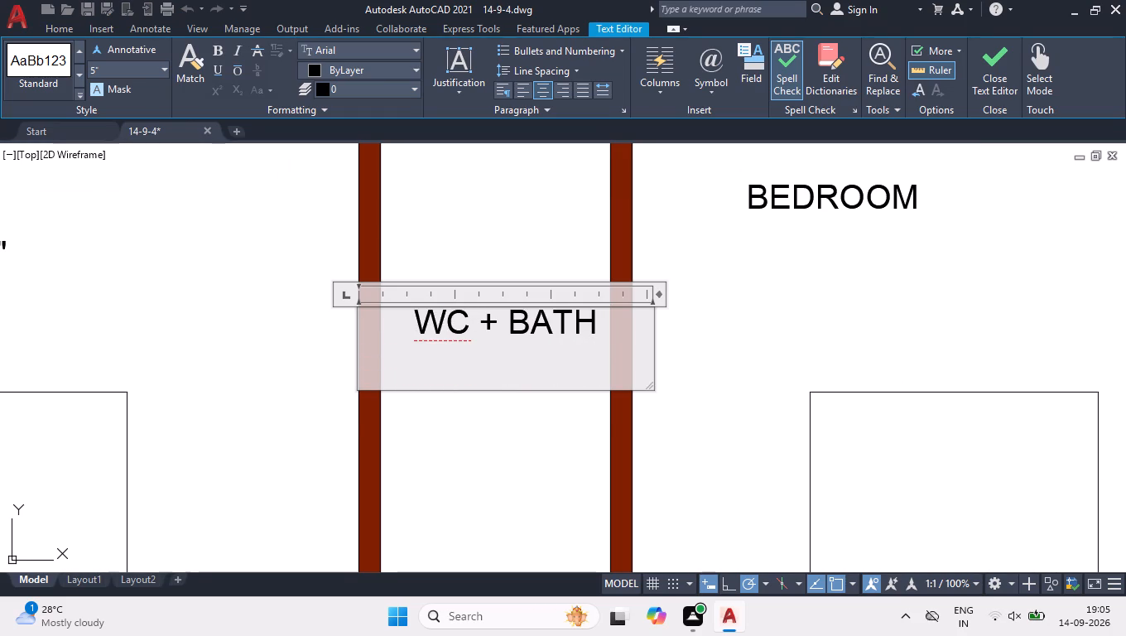
key("1")
type("2'0\"")
key("space")
type("X")
key("space")
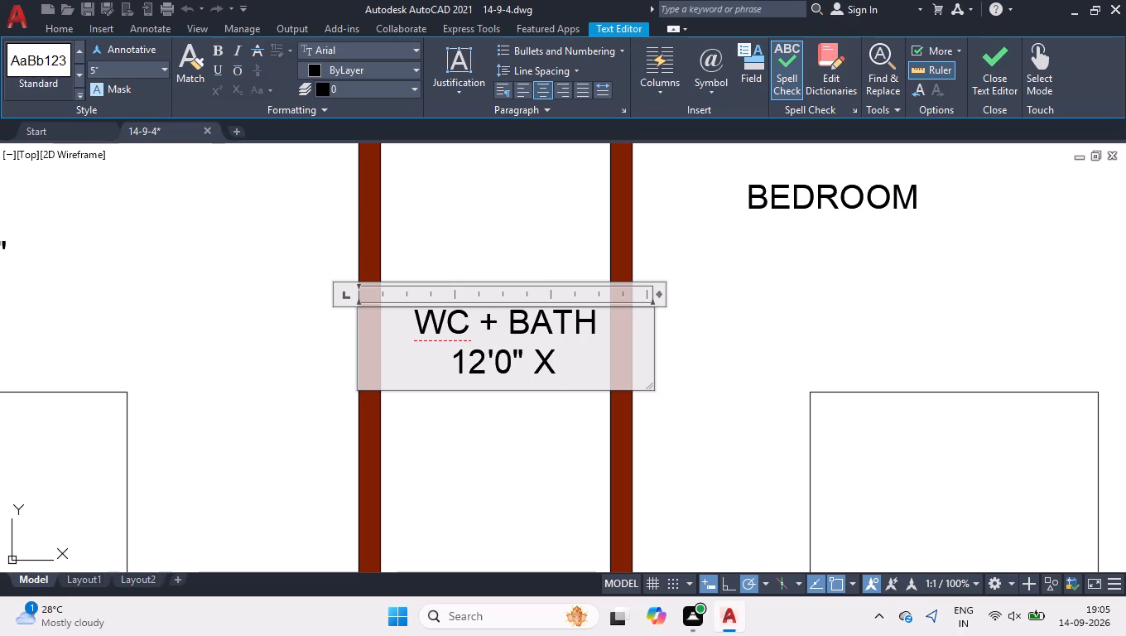
type("4'0\"")
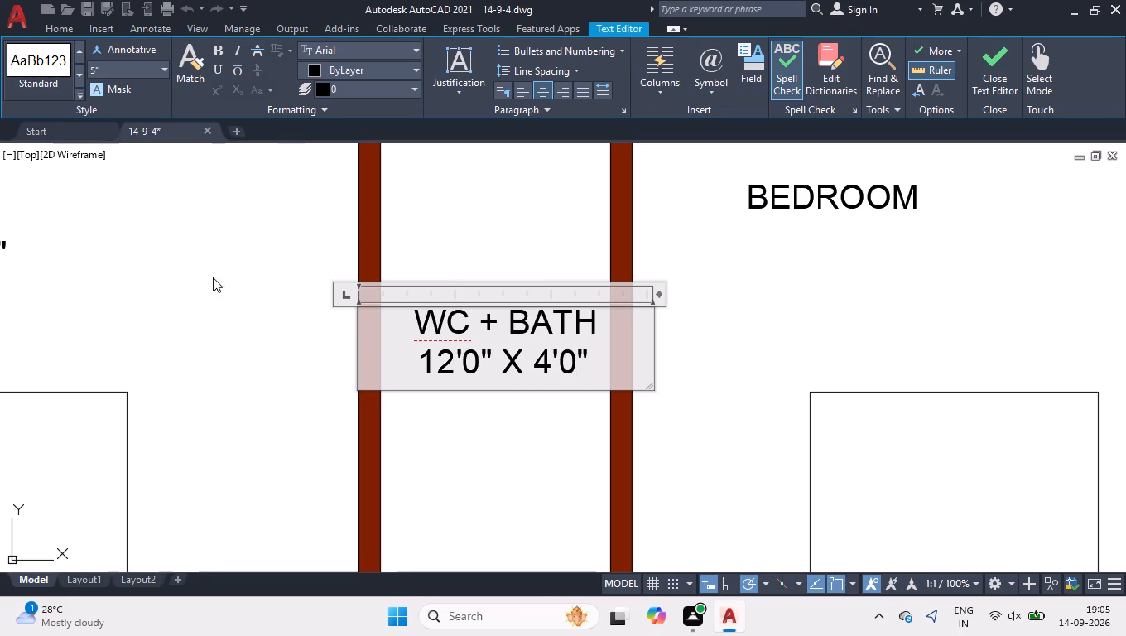
left_click(213, 277)
Add the size line 11'0" X 12'0" under the BEDROOM text of the lower bedroom beside the WC + BATH.
scroll(207, 287, "down", 2)
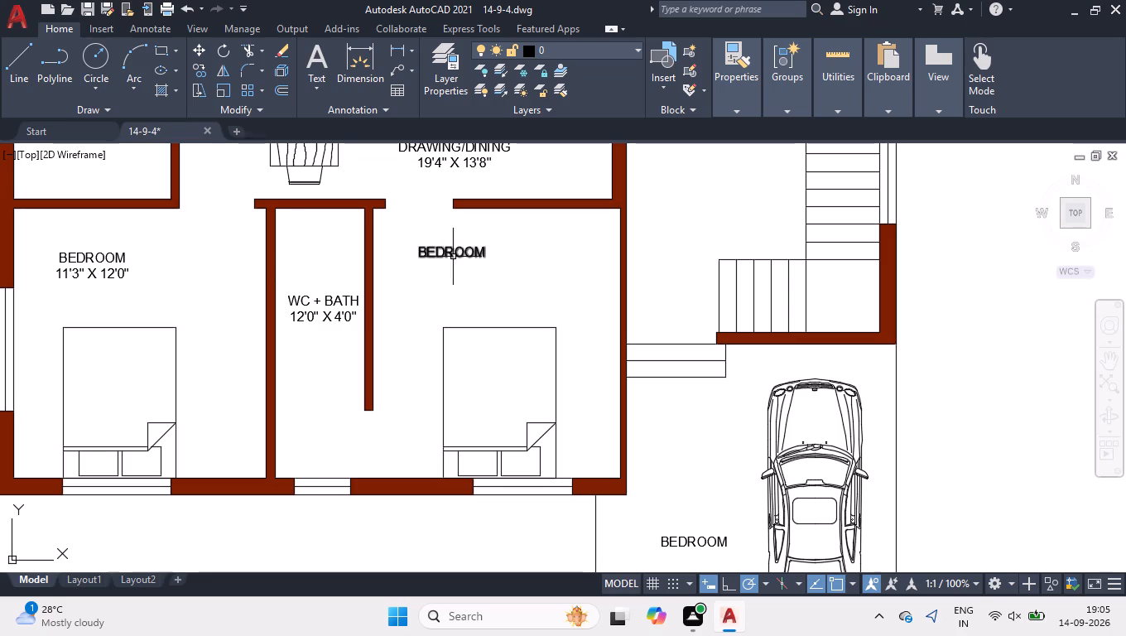
scroll(417, 236, "up", 2)
scroll(486, 258, "up", 1)
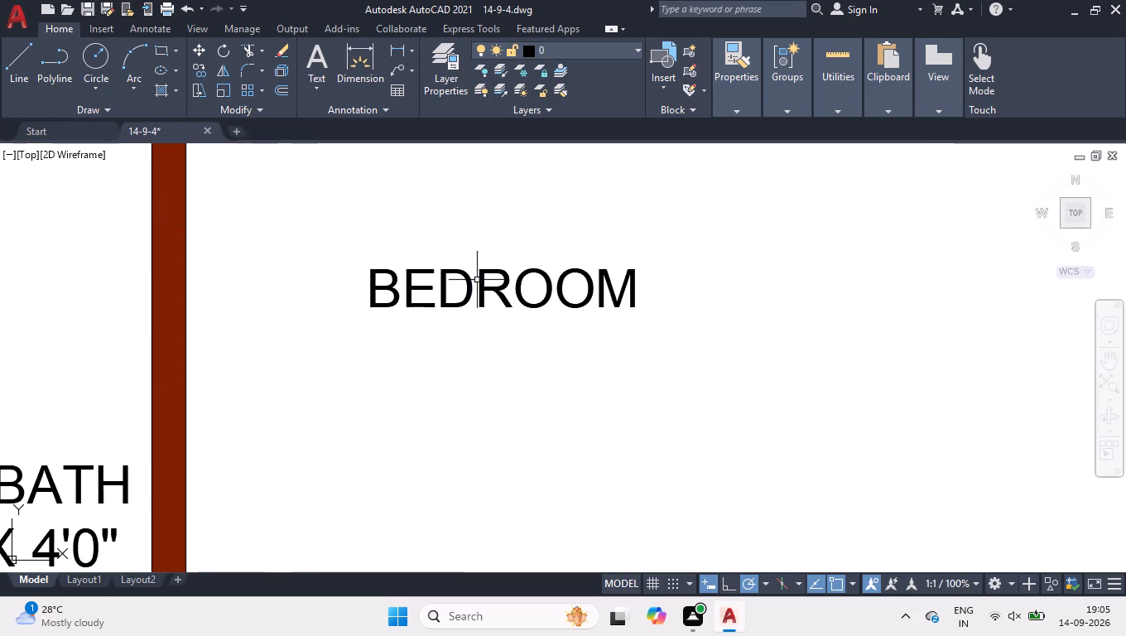
double_click(479, 277)
left_click(700, 306)
key("Return")
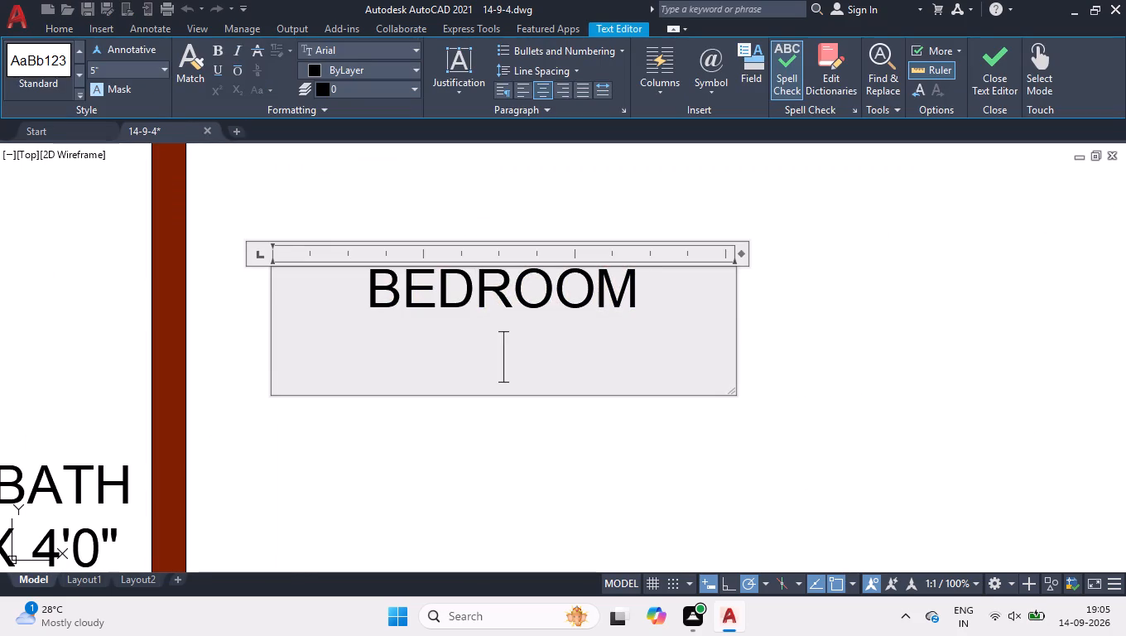
type("11'0\" X 12\\")
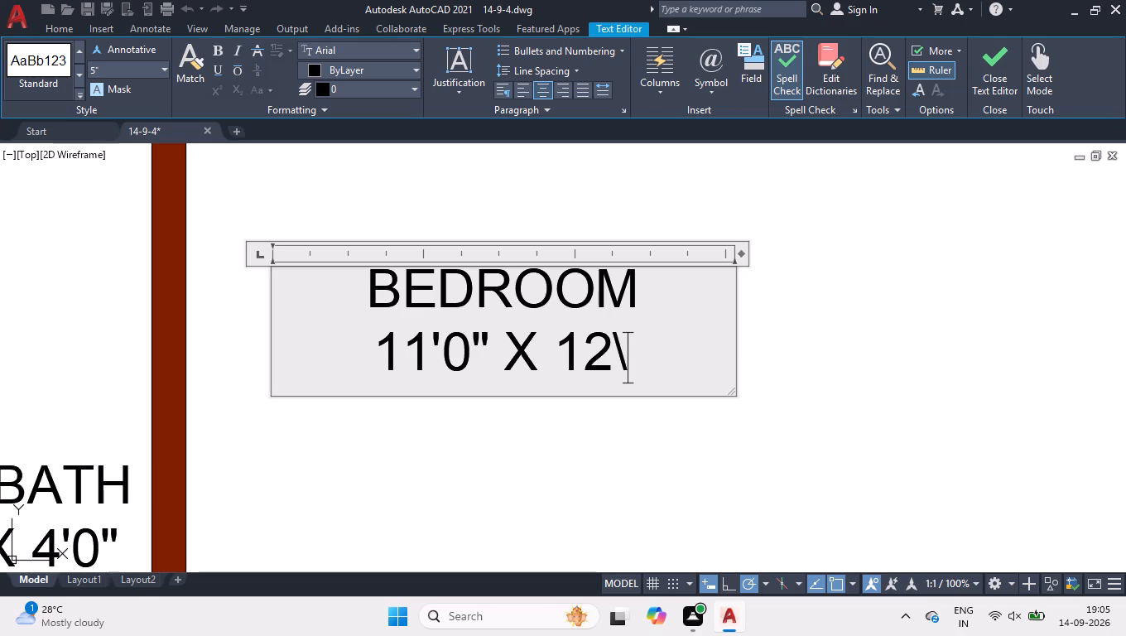
key("BackSpace")
type("'0\"")
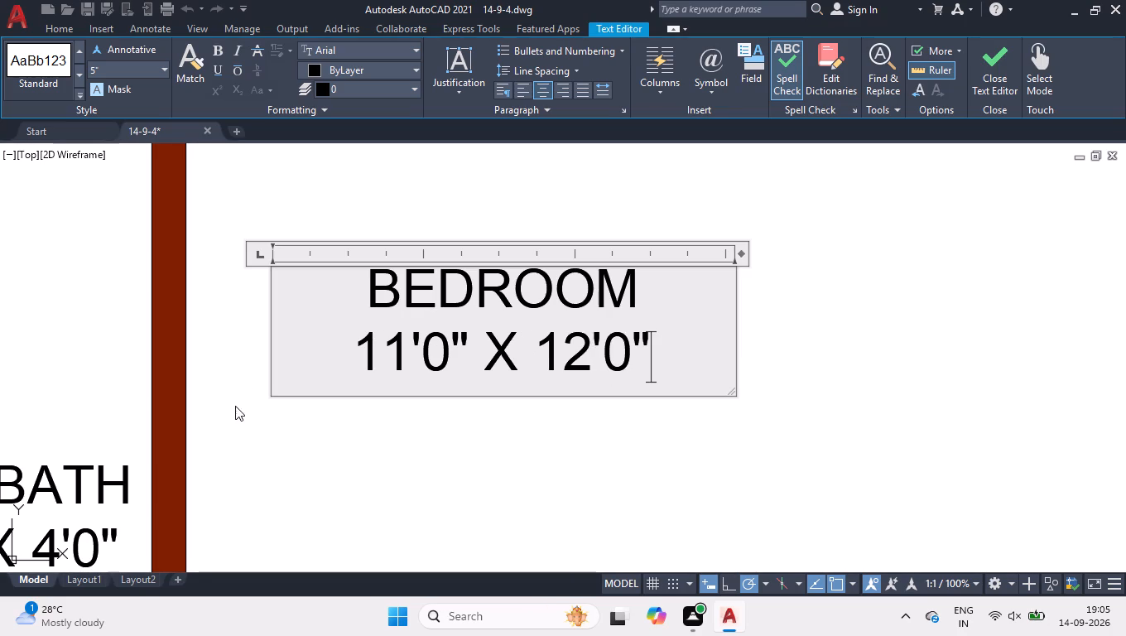
left_click(234, 418)
Replace the BEDROOM text beside the car with PARKING.
scroll(233, 417, "down", 2)
scroll(240, 347, "down", 2)
scroll(405, 369, "down", 1)
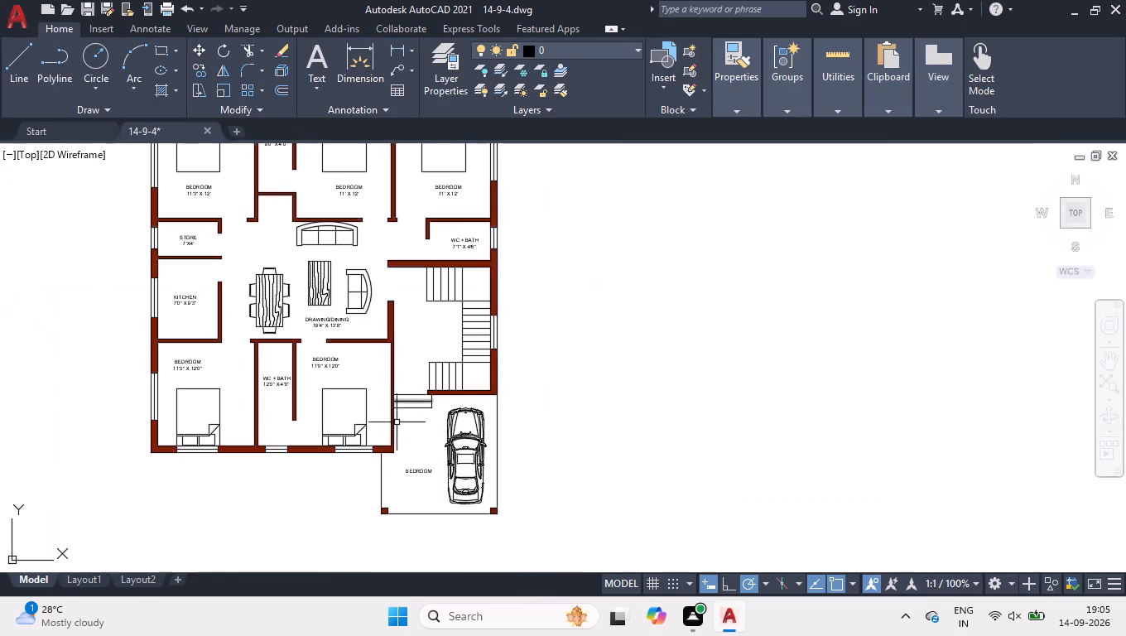
scroll(402, 481, "up", 6)
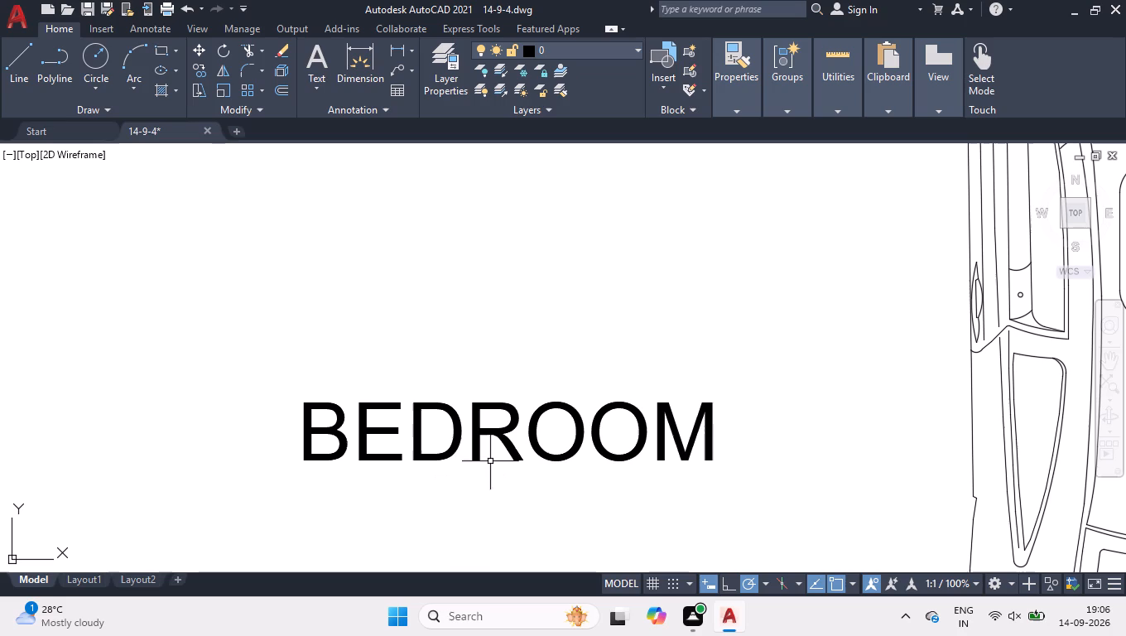
double_click(489, 431)
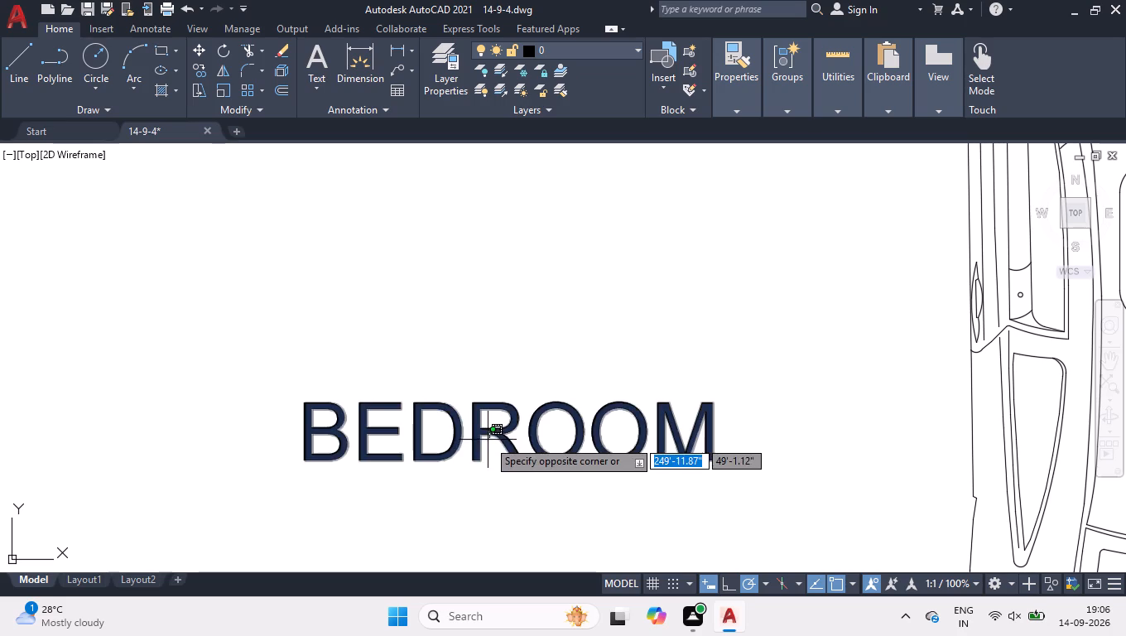
double_click(488, 440)
double_click(492, 433)
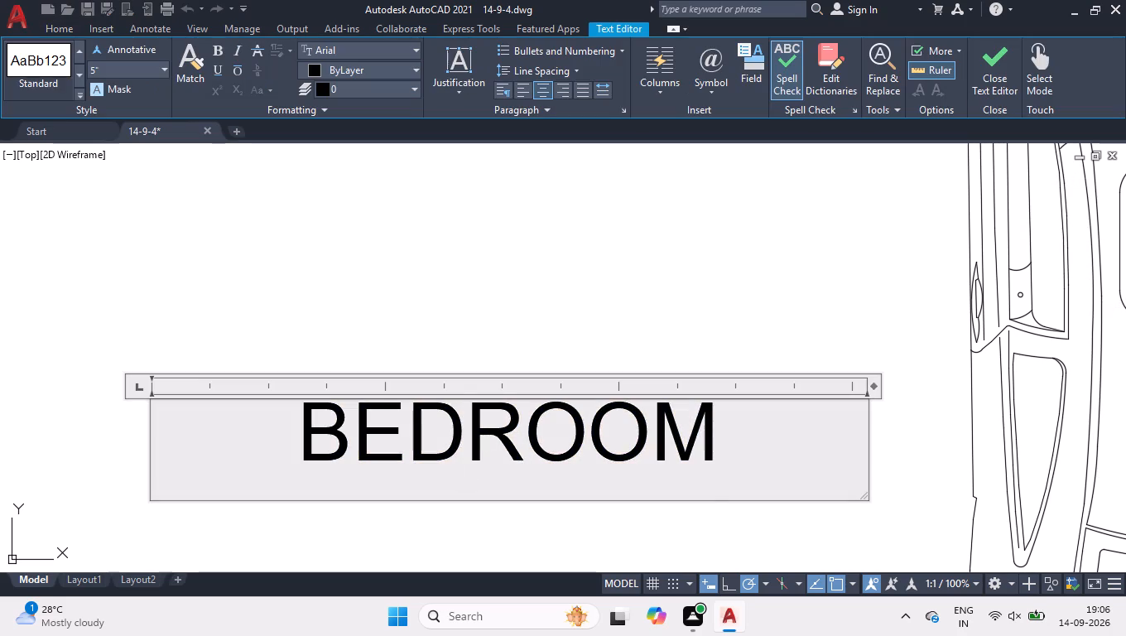
key("ctrl+a")
type("PARKING")
Add the size line 11'9" X 13'10" under the PARKING text and finish the label.
key("Return")
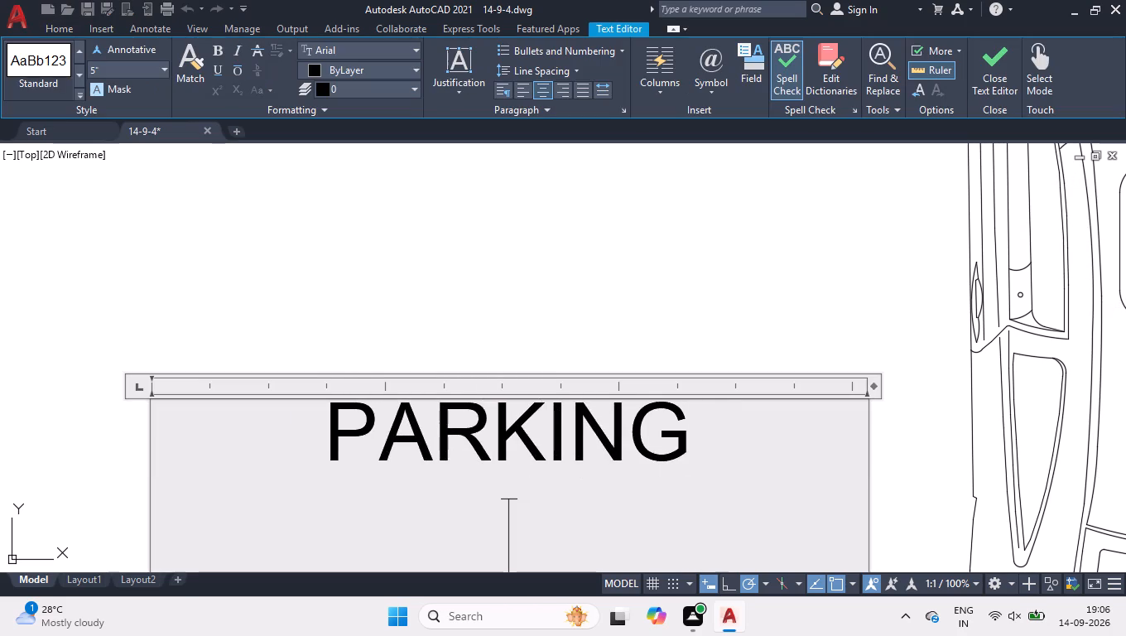
type("11'9\" X")
key("space")
type("13'10\"")
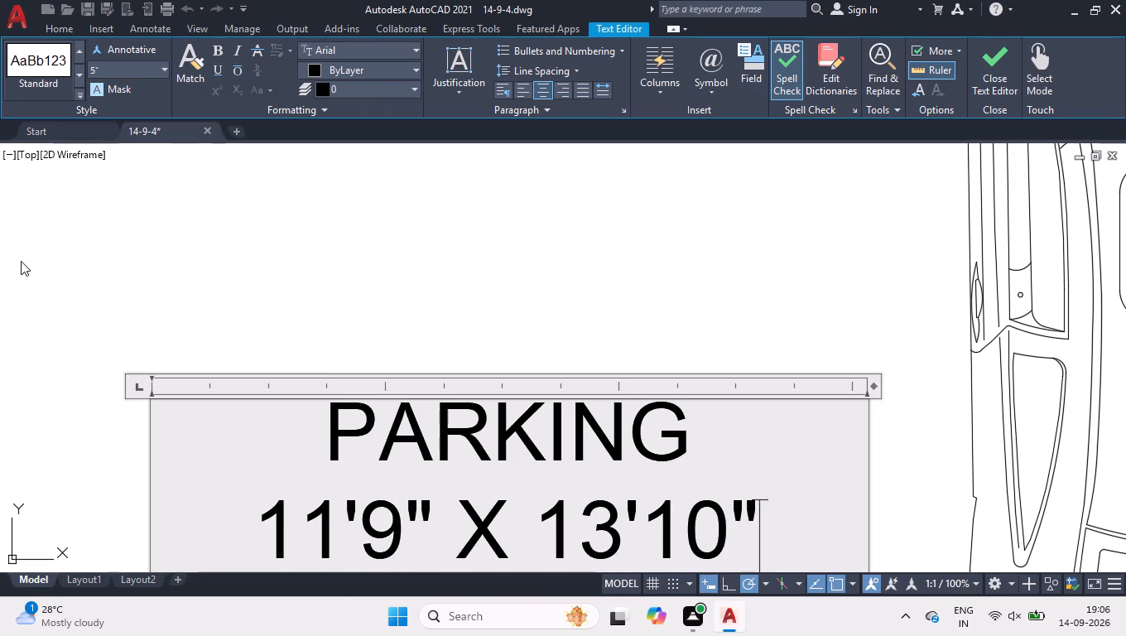
left_click(39, 266)
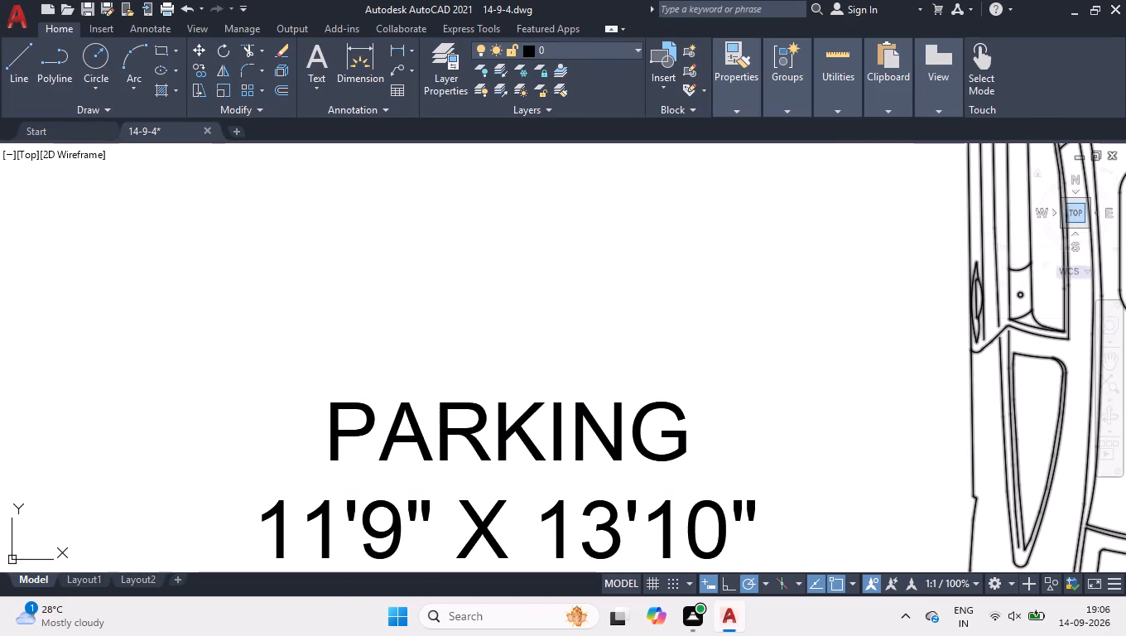
Add a linear dimension for the plan's overall width, placed just above the top outer wall.
left_click(1081, 217)
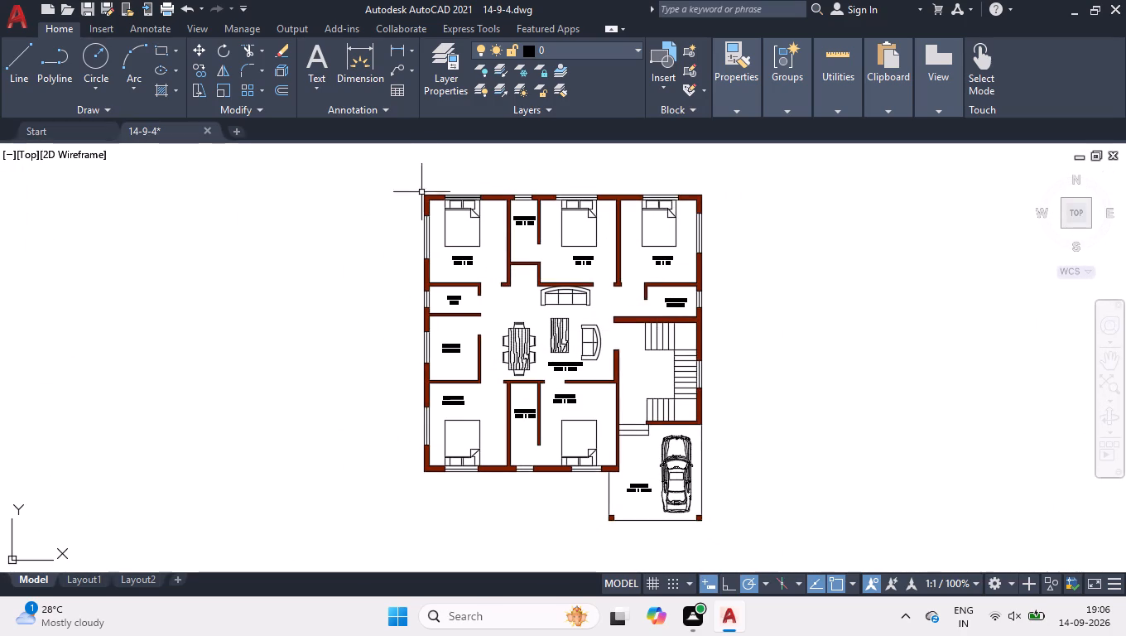
type("DLI")
key("Return")
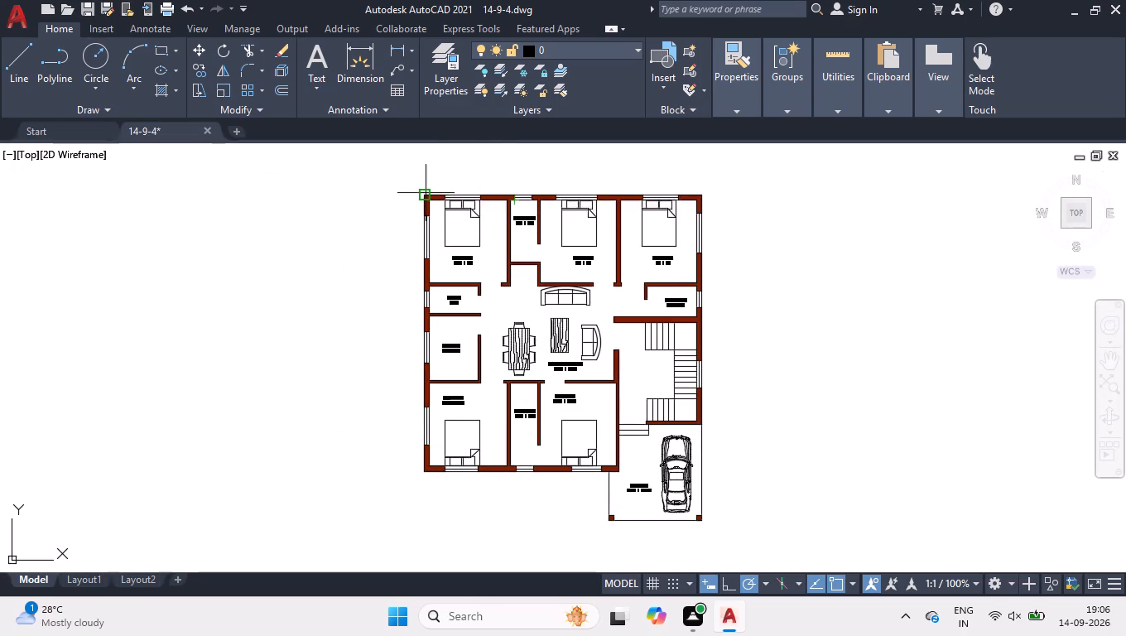
left_click(426, 193)
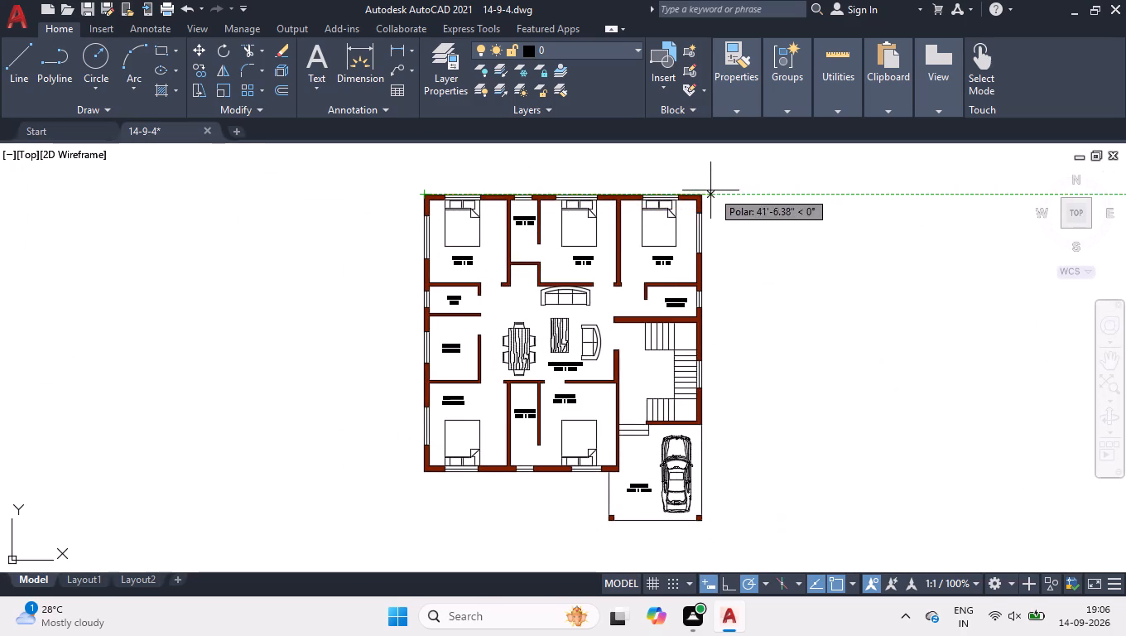
left_click(705, 194)
left_click(705, 185)
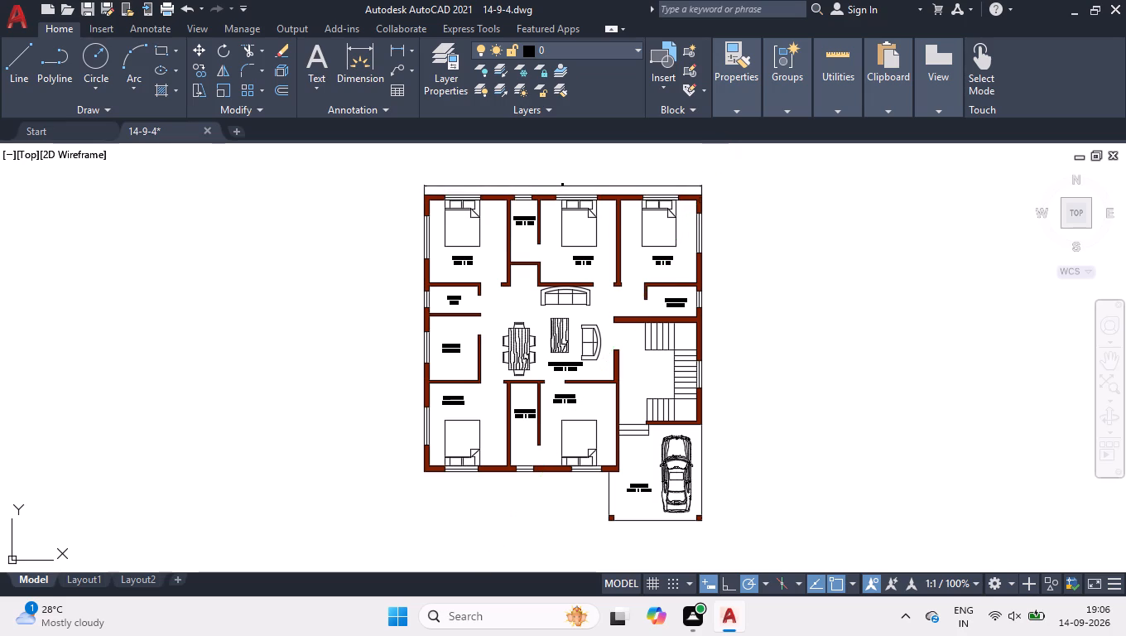
Modify dimension style ISO-25: extend beyond dimension lines 1", offset from origin 1", and fixed length extension lines on.
key("d")
key("Return")
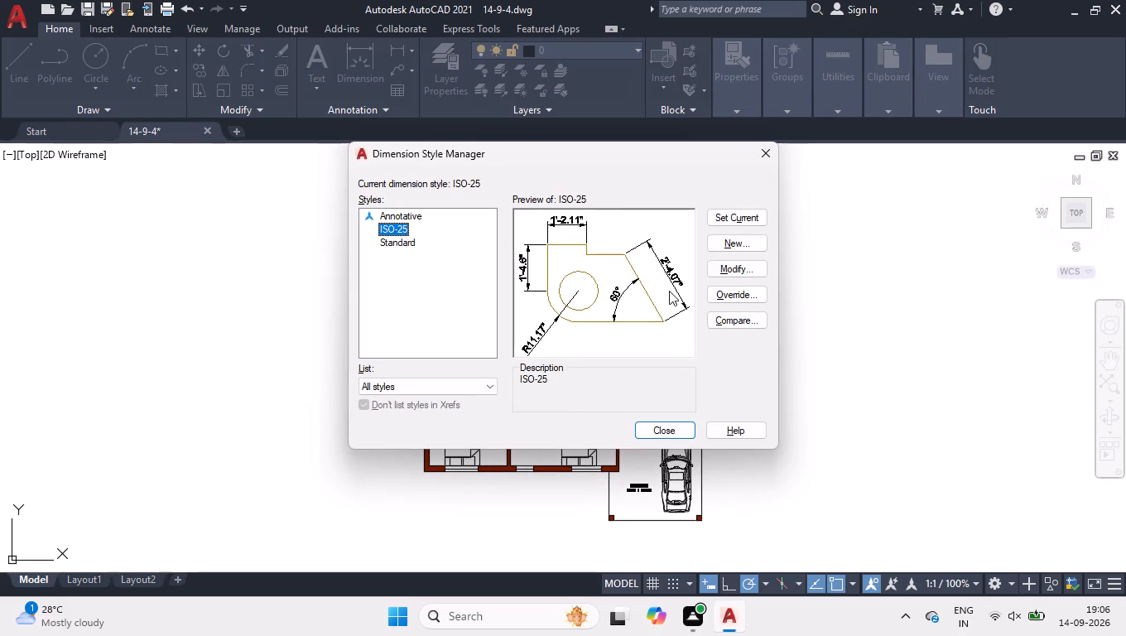
left_click(722, 266)
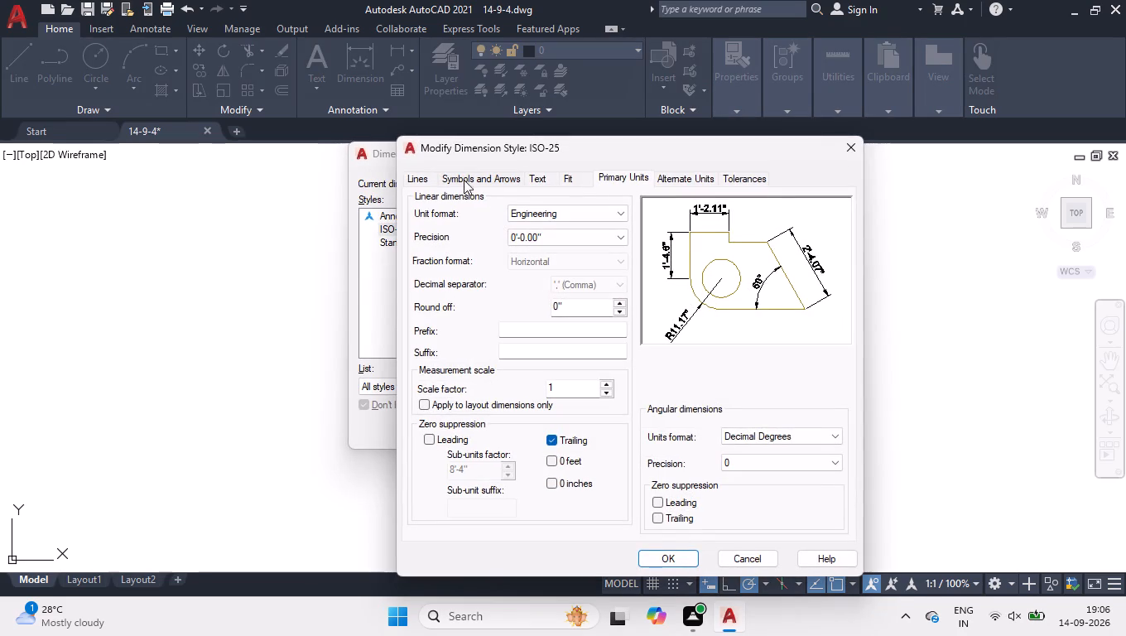
left_click(435, 179)
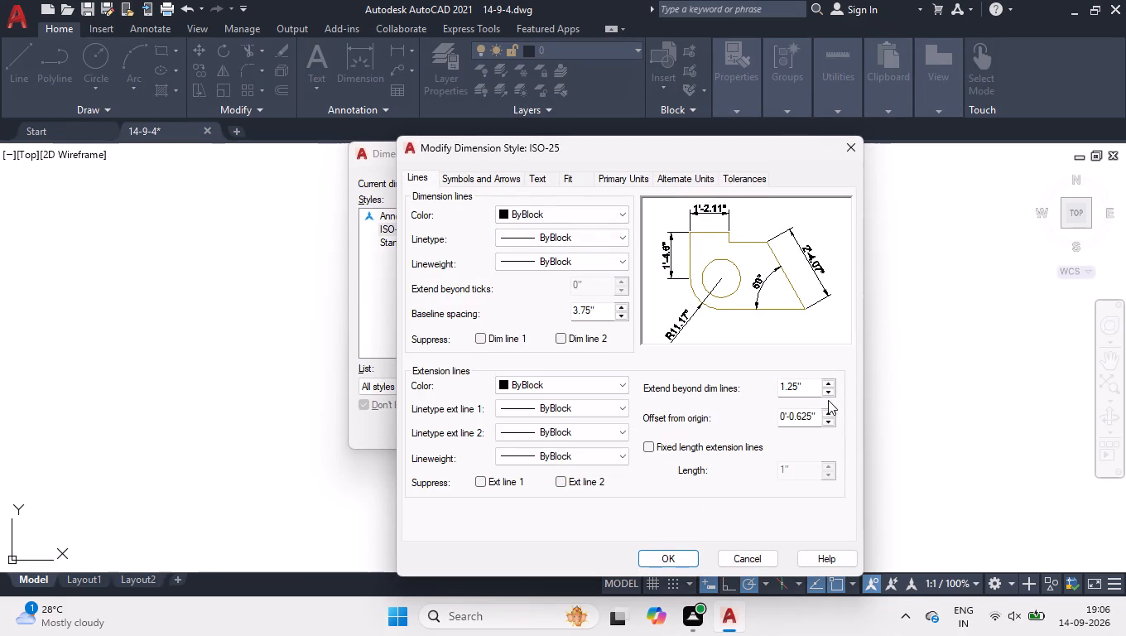
left_click_drag(804, 388, 591, 352)
key("1")
key("Return")
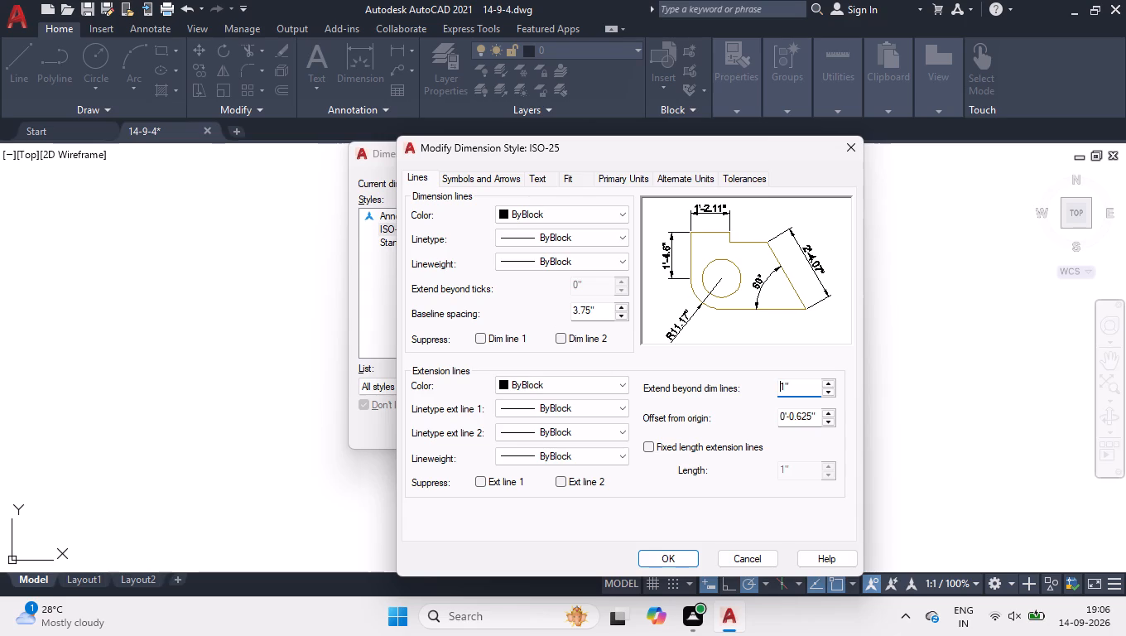
left_click_drag(815, 416, 719, 414)
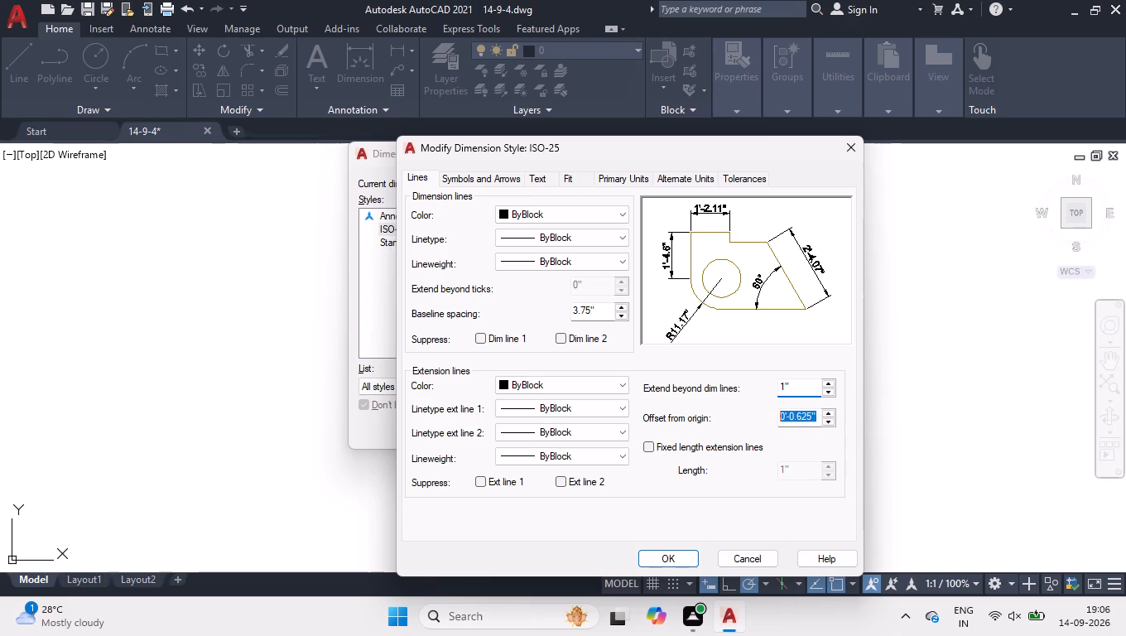
left_click_drag(719, 414, 627, 434)
key("1")
key("Return")
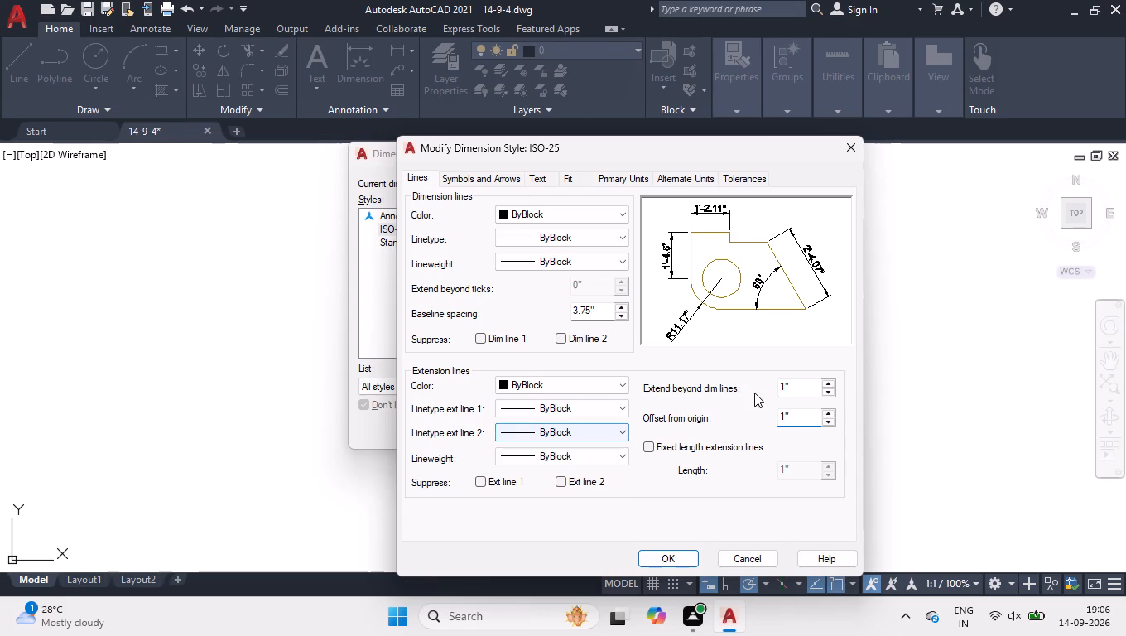
left_click(715, 446)
Set the ISO-25 dimension arrowheads to Oblique with an arrow size of 8".
left_click(512, 183)
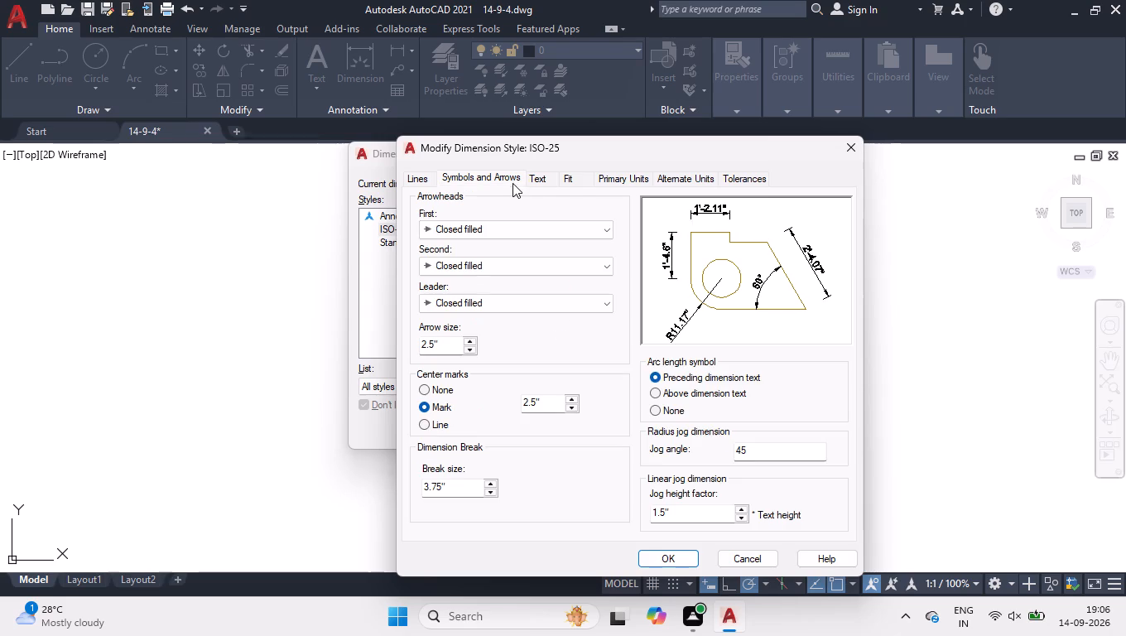
left_click(500, 228)
left_click(464, 316)
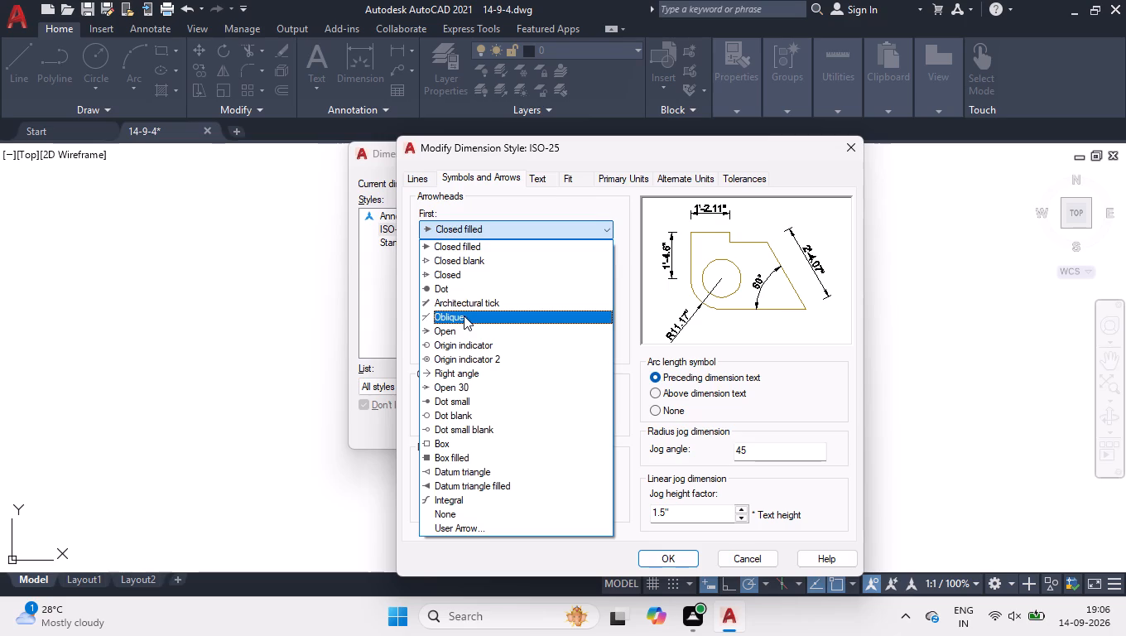
left_click_drag(460, 346, 171, 362)
key("8")
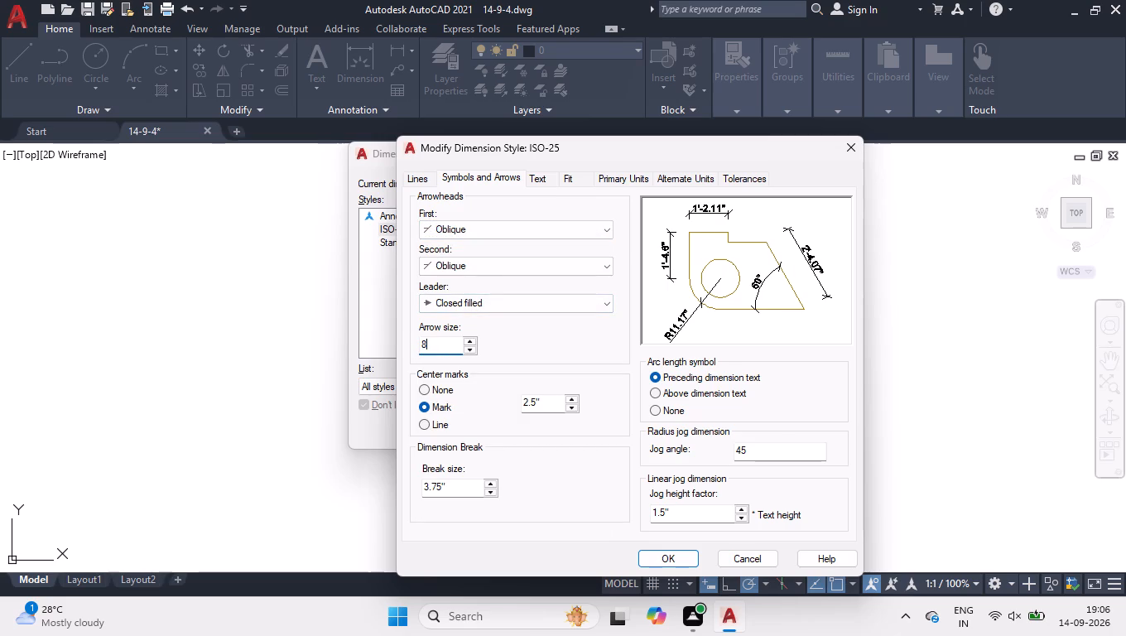
key("Return")
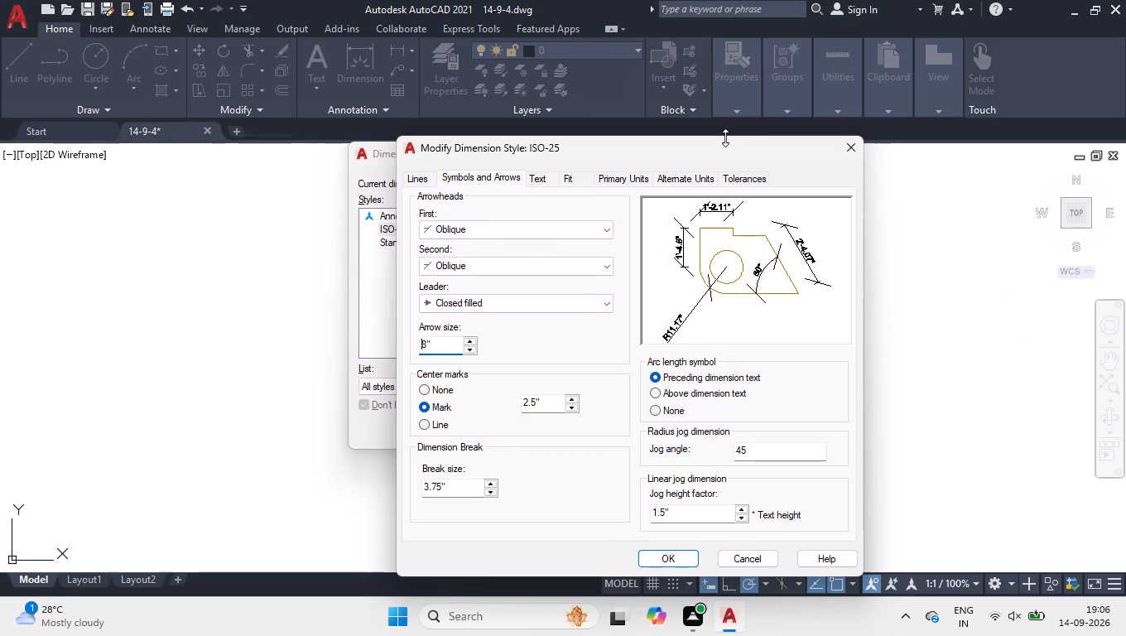
Set the ISO-25 dimension text height to 8" and apply the style changes.
left_click(538, 173)
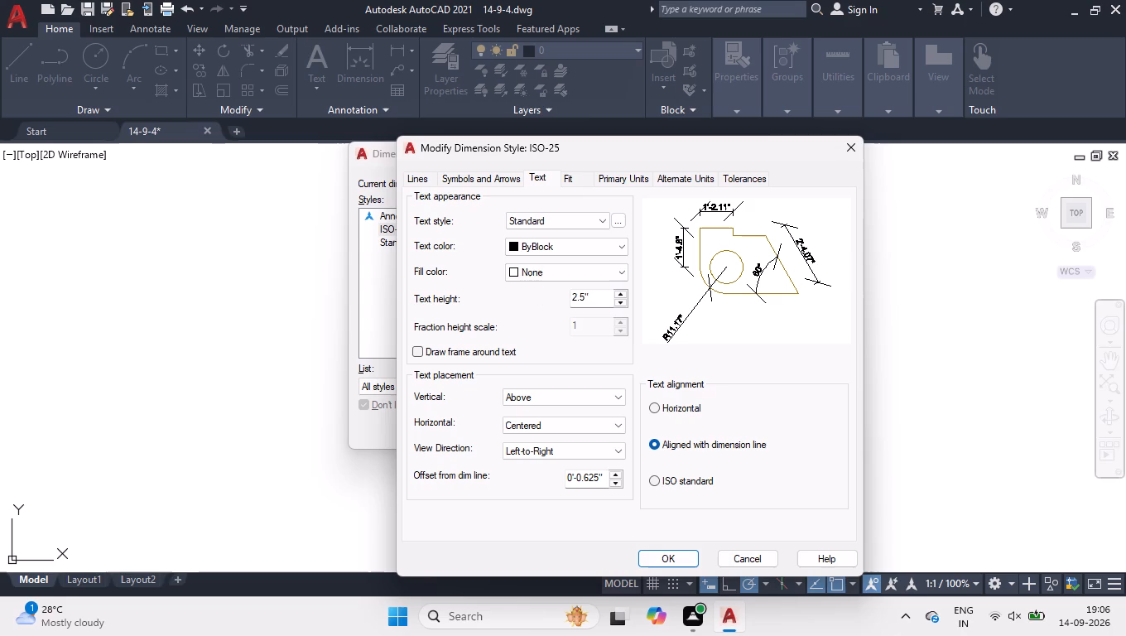
left_click_drag(600, 294, 348, 274)
key("8")
key("Return")
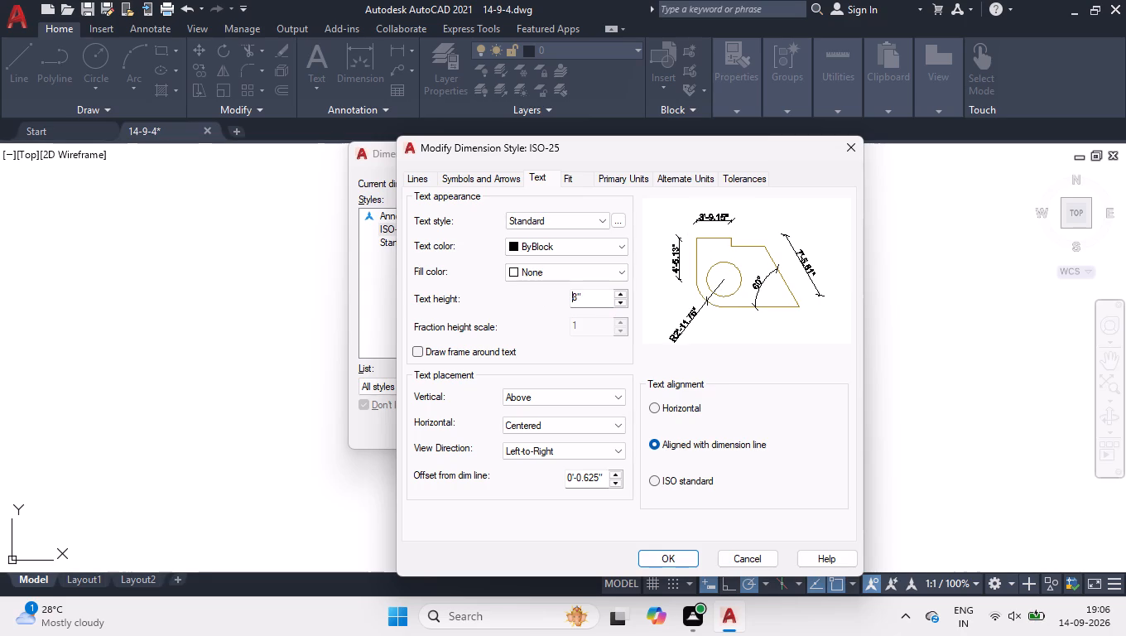
left_click(618, 177)
right_click(613, 181)
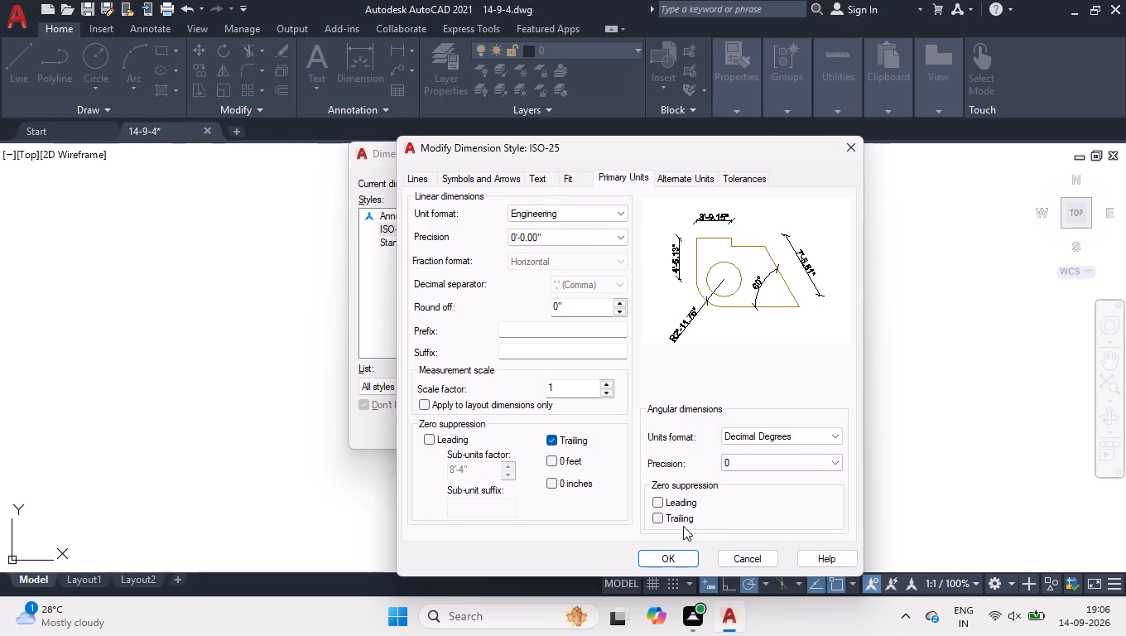
left_click(656, 555)
left_click(663, 436)
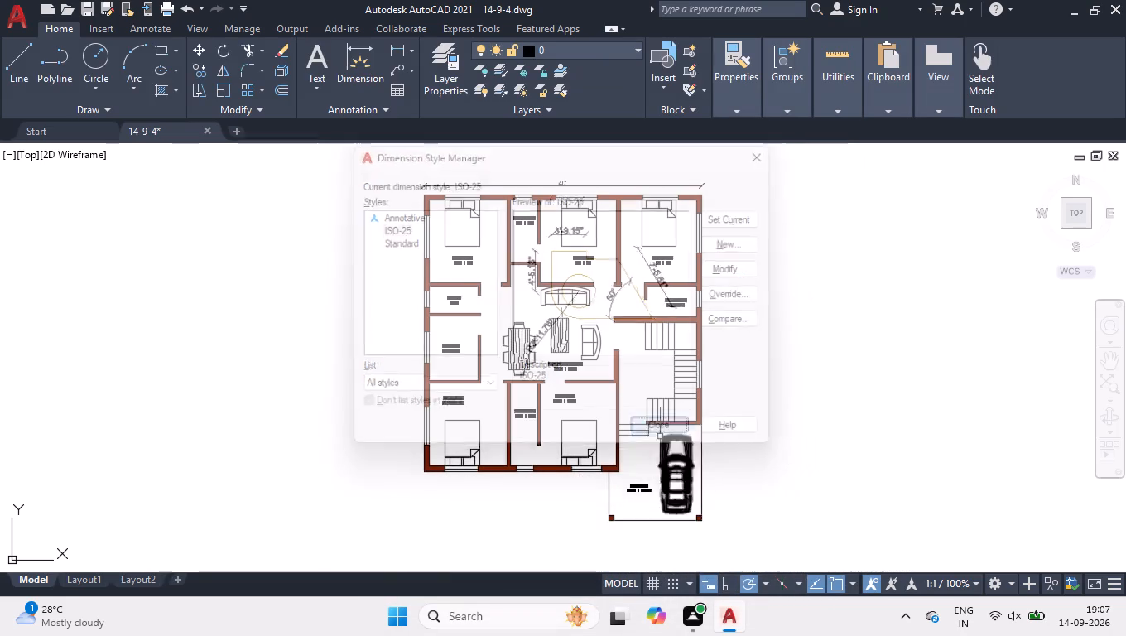
Add a vertical linear dimension outside the right wall, from the plan's top-right corner to the parking's bottom-right corner.
type("DLI")
key("Return")
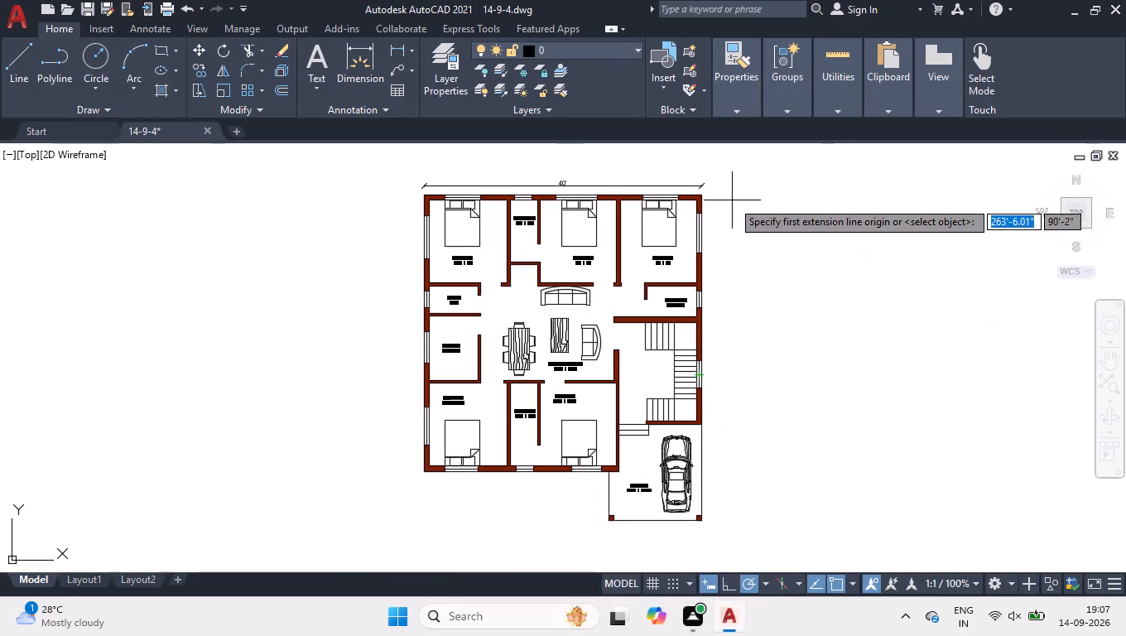
scroll(705, 194, "up", 2)
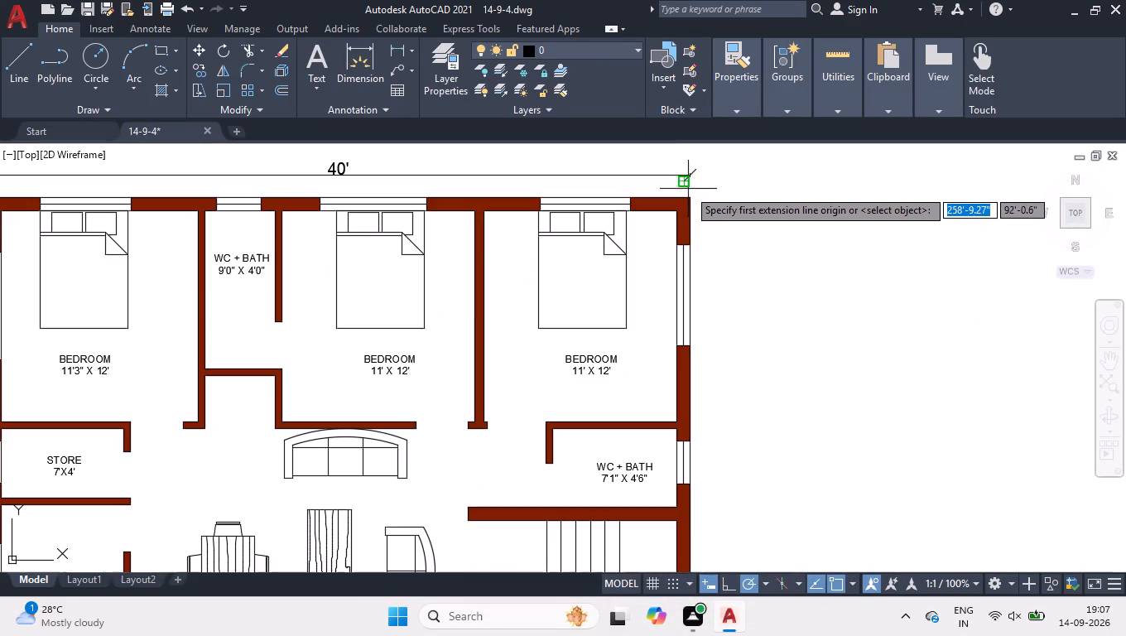
scroll(689, 192, "up", 3)
left_click(681, 220)
scroll(681, 220, "down", 3)
scroll(710, 282, "down", 2)
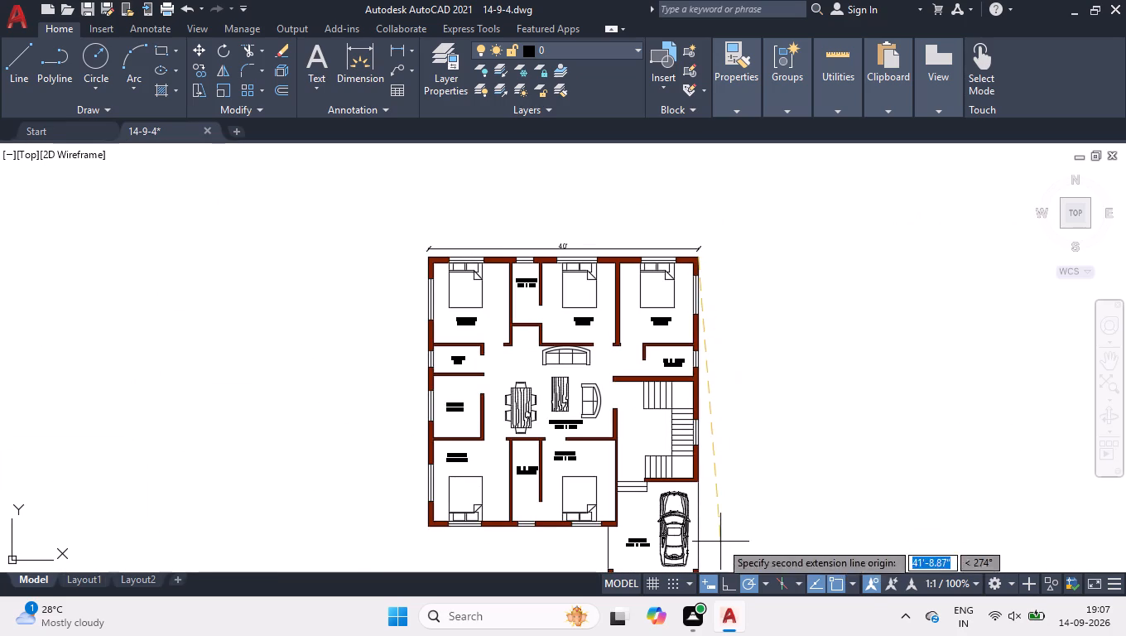
left_click(724, 579)
scroll(743, 465, "down", 2)
scroll(739, 518, "up", 3)
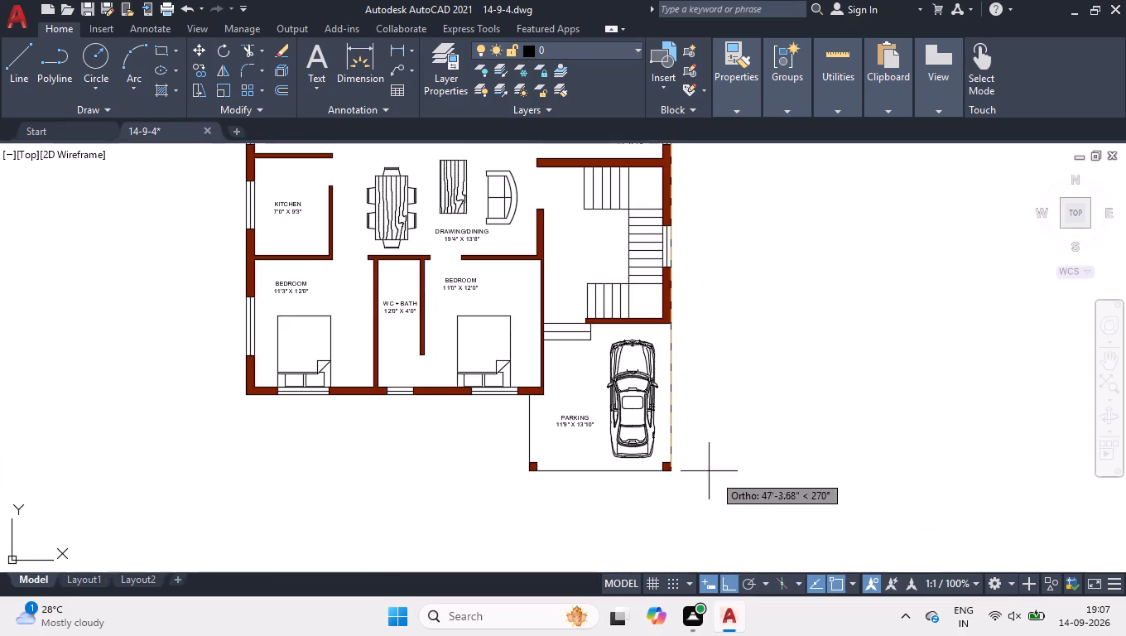
scroll(671, 437, "up", 3)
scroll(670, 447, "down", 1)
scroll(665, 532, "up", 1)
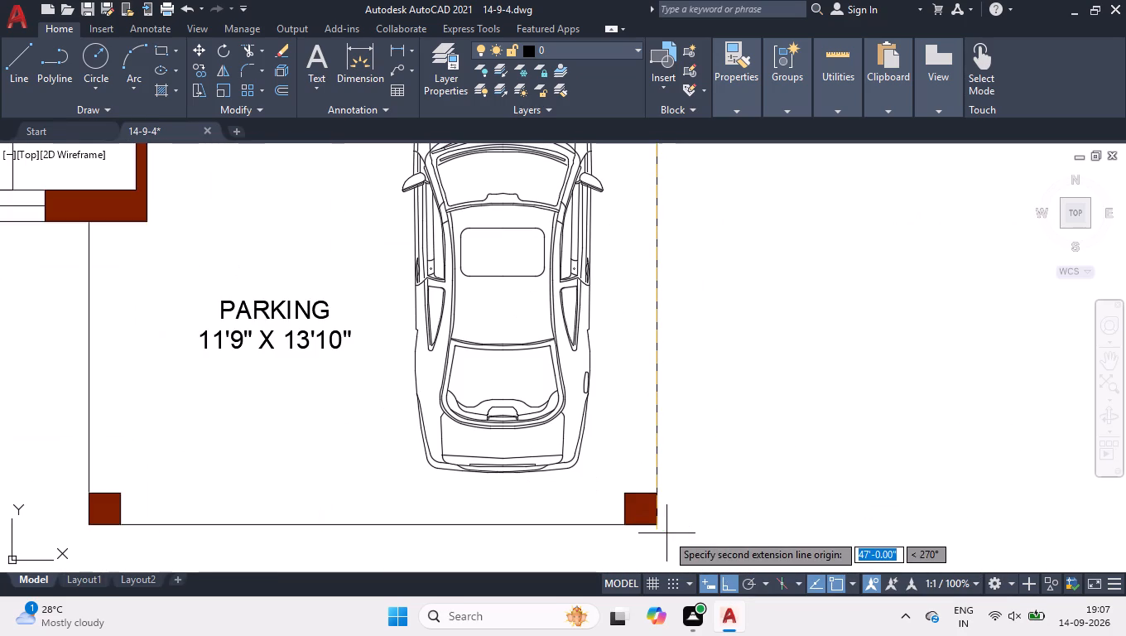
left_click(658, 527)
scroll(689, 507, "down", 4)
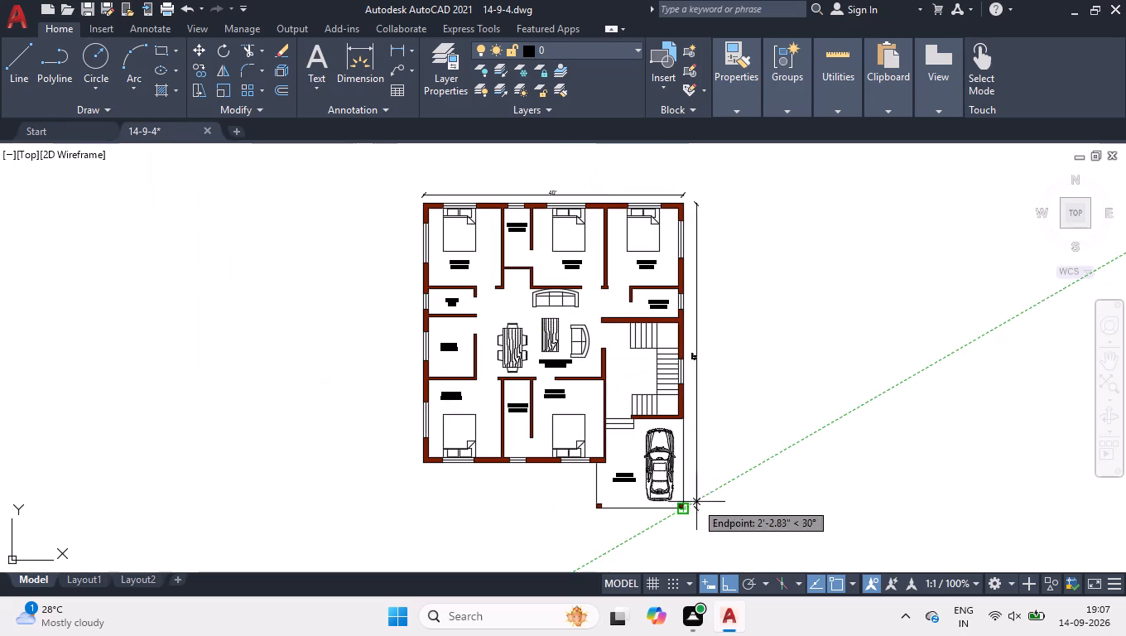
scroll(698, 344, "up", 2)
left_click(686, 368)
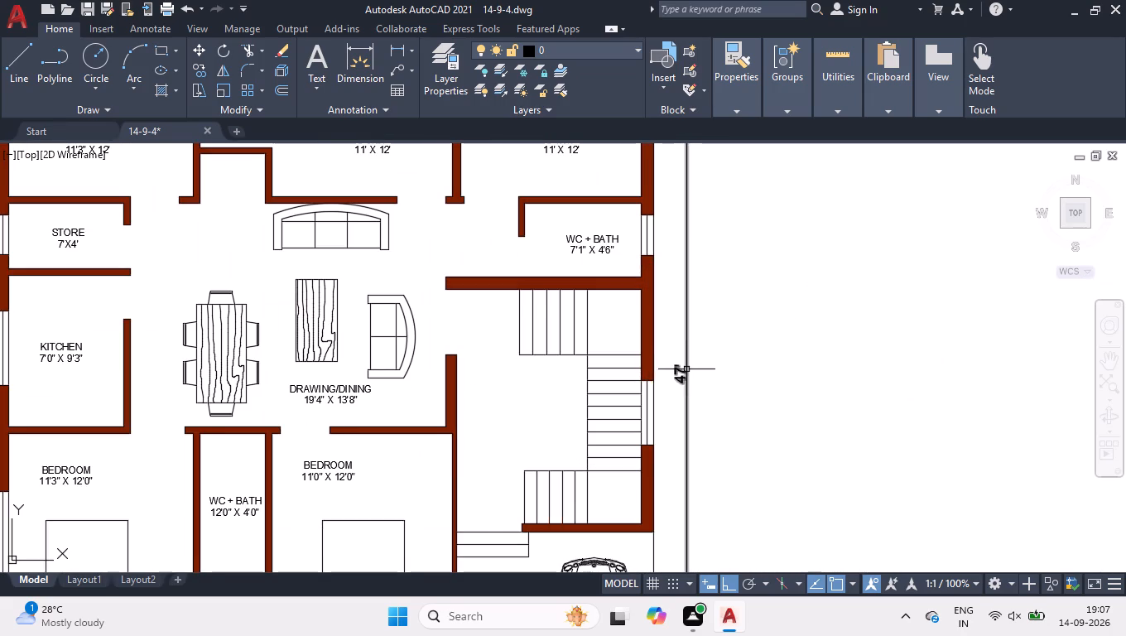
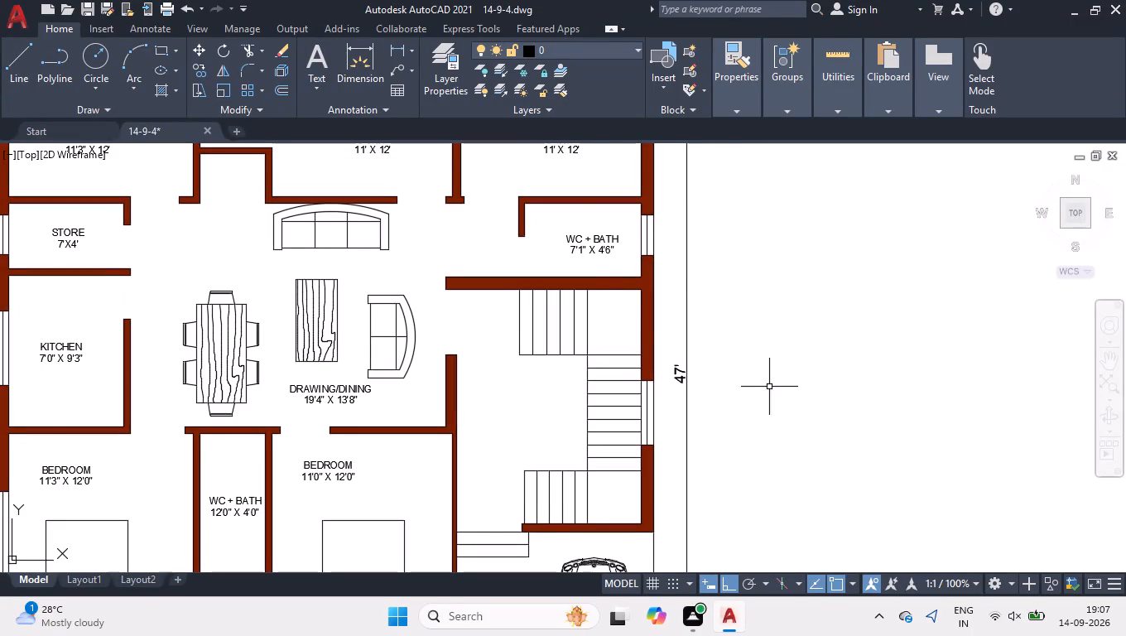
Delete the overall vertical dimension outside the plan's right wall.
scroll(772, 399, "down", 1)
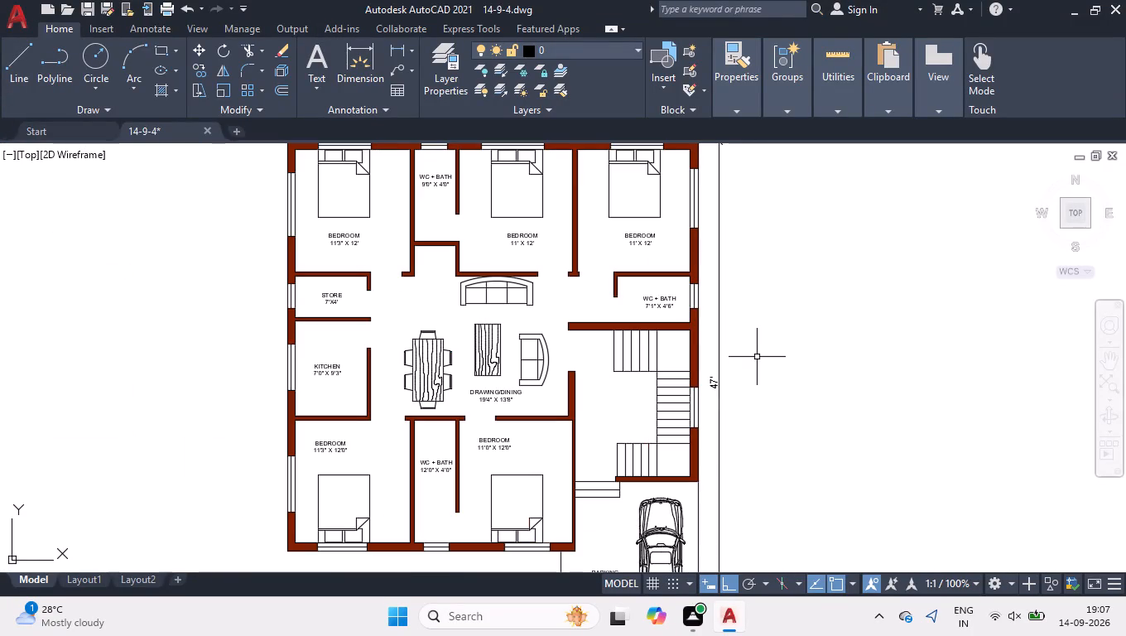
scroll(754, 355, "down", 1)
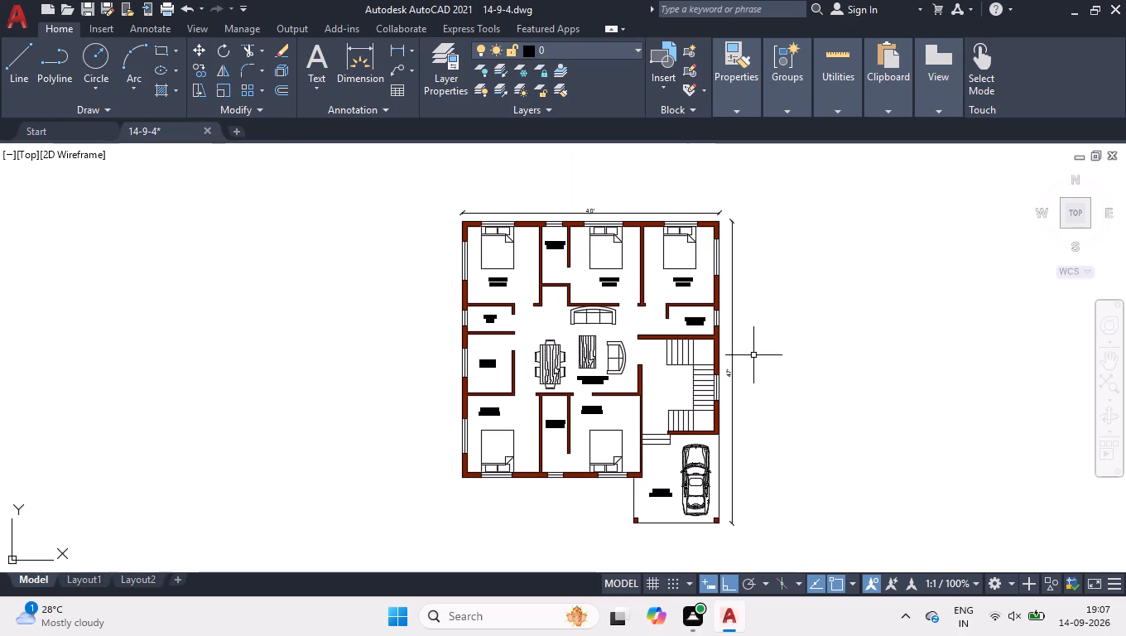
left_click(733, 374)
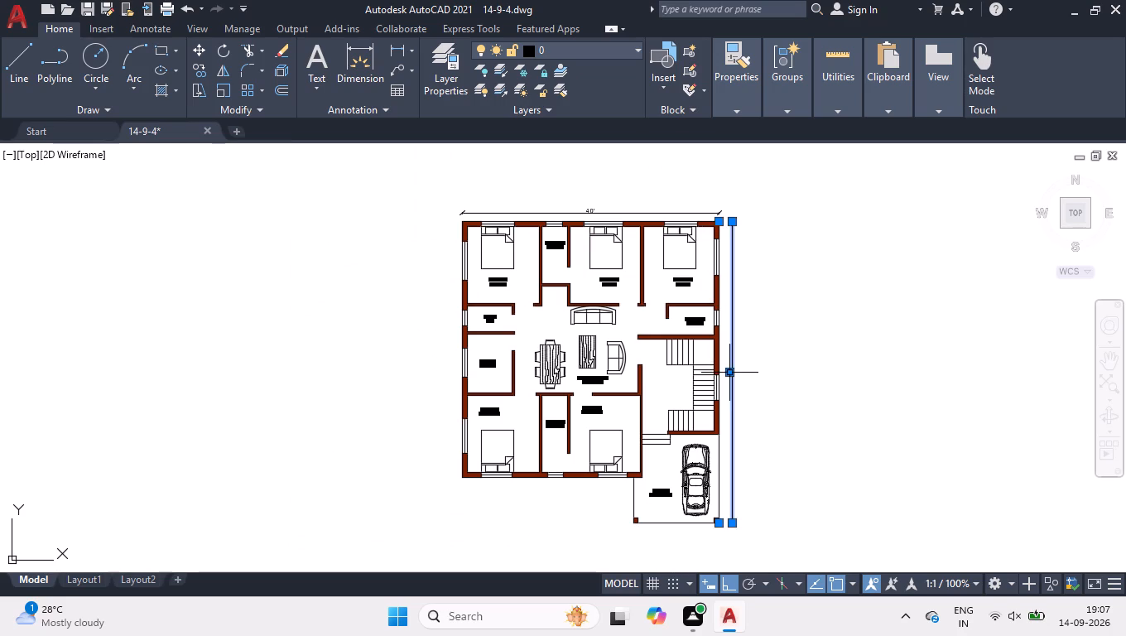
key("Delete")
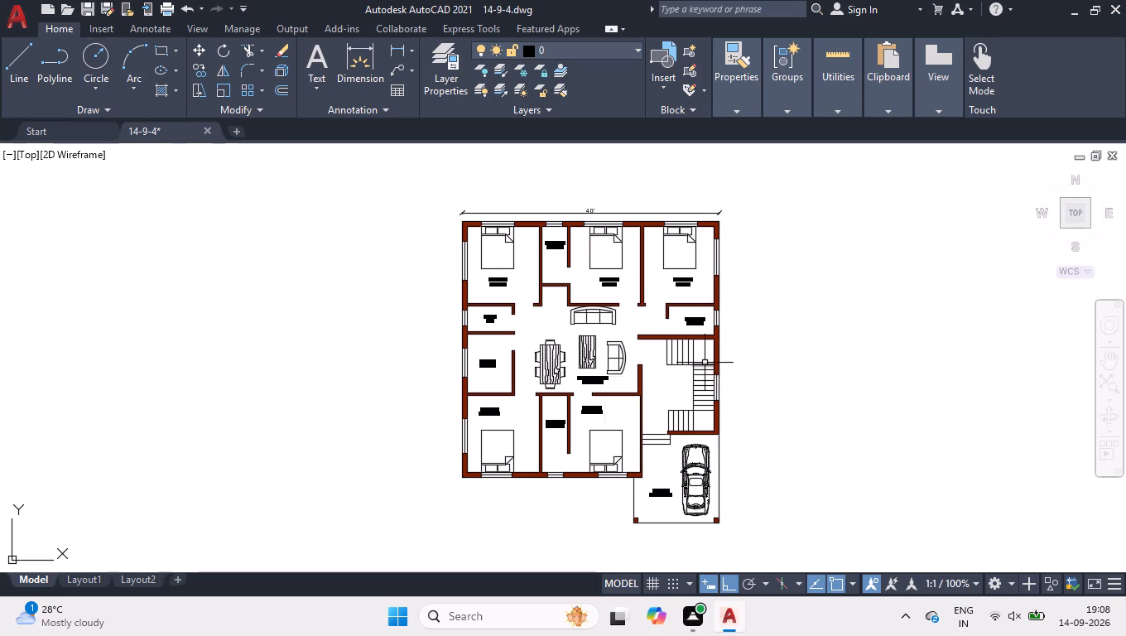
Add a vertical linear dimension close outside the right wall, from the plan's top-right corner to the staircase wall's bottom-right corner.
type("DLI")
key("Return")
scroll(705, 369, "up", 1)
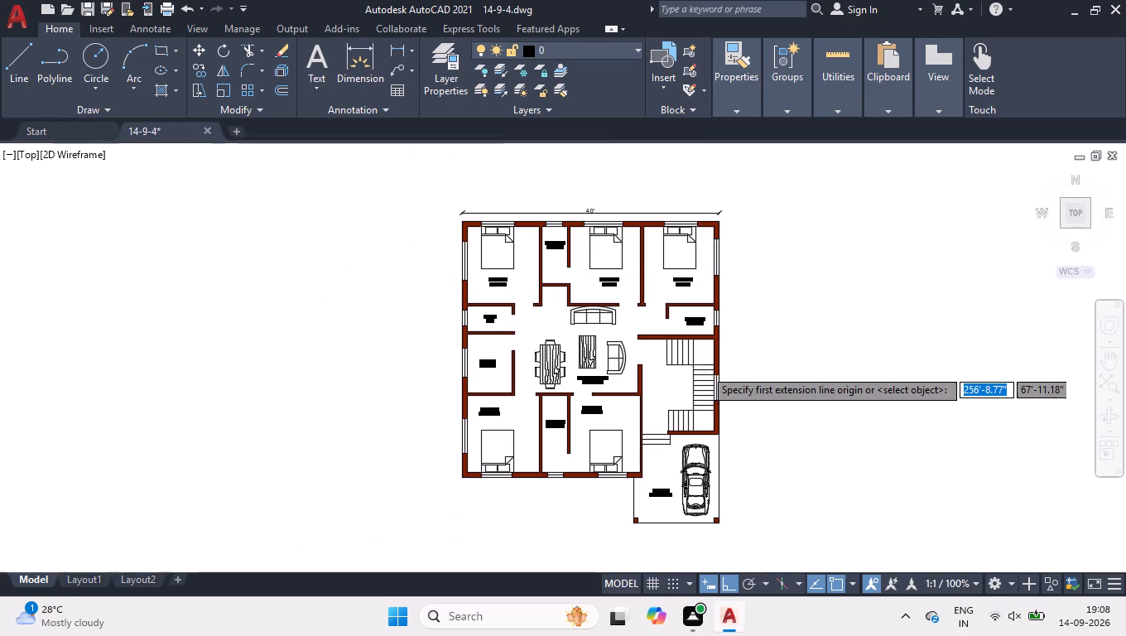
scroll(826, 254, "down", 2)
scroll(818, 212, "up", 2)
scroll(751, 199, "up", 2)
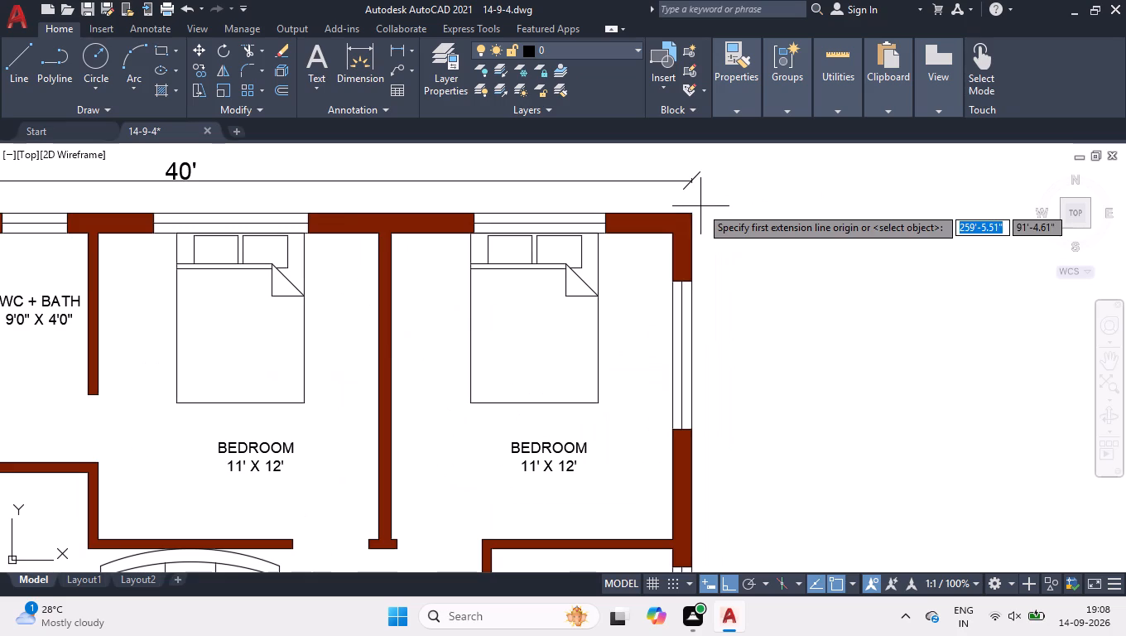
left_click(691, 210)
scroll(691, 210, "down", 4)
scroll(674, 375, "up", 3)
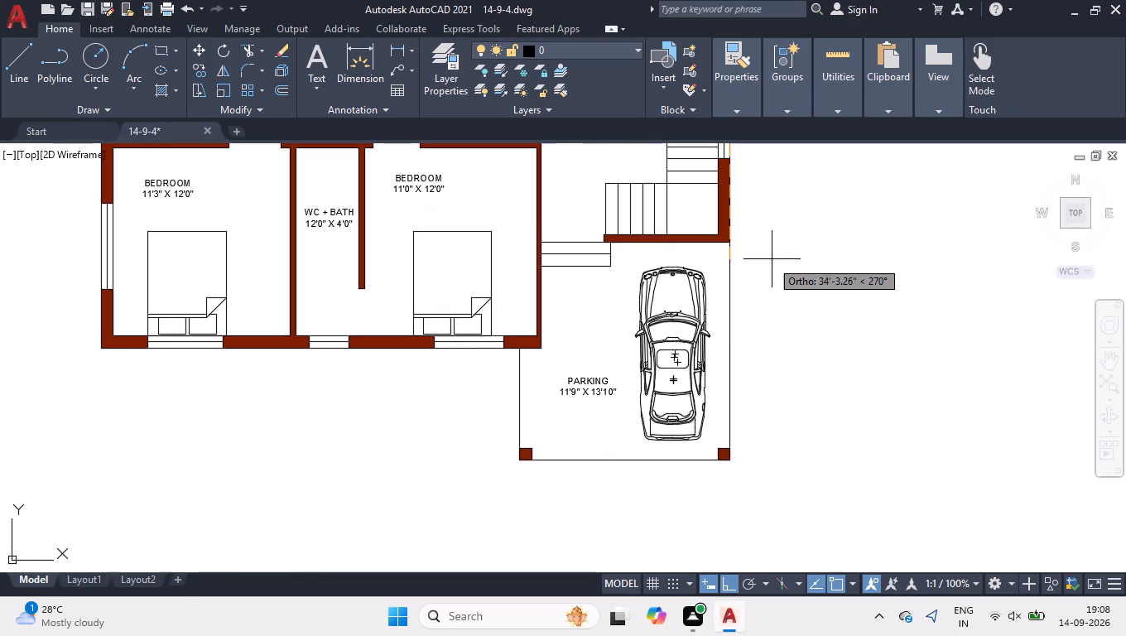
left_click(729, 243)
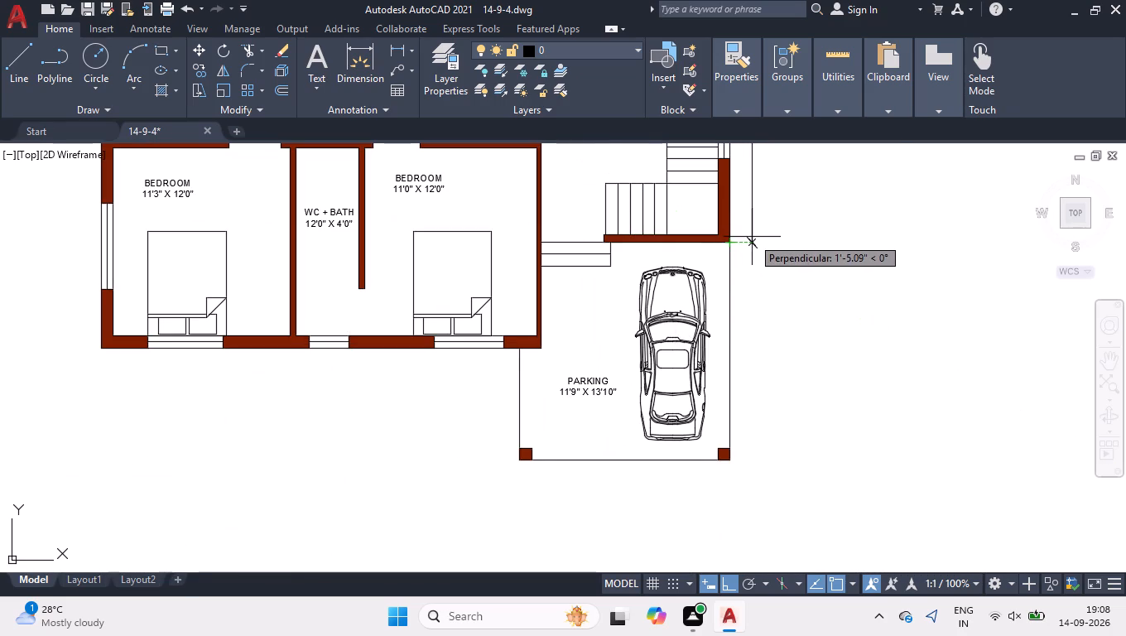
left_click(757, 233)
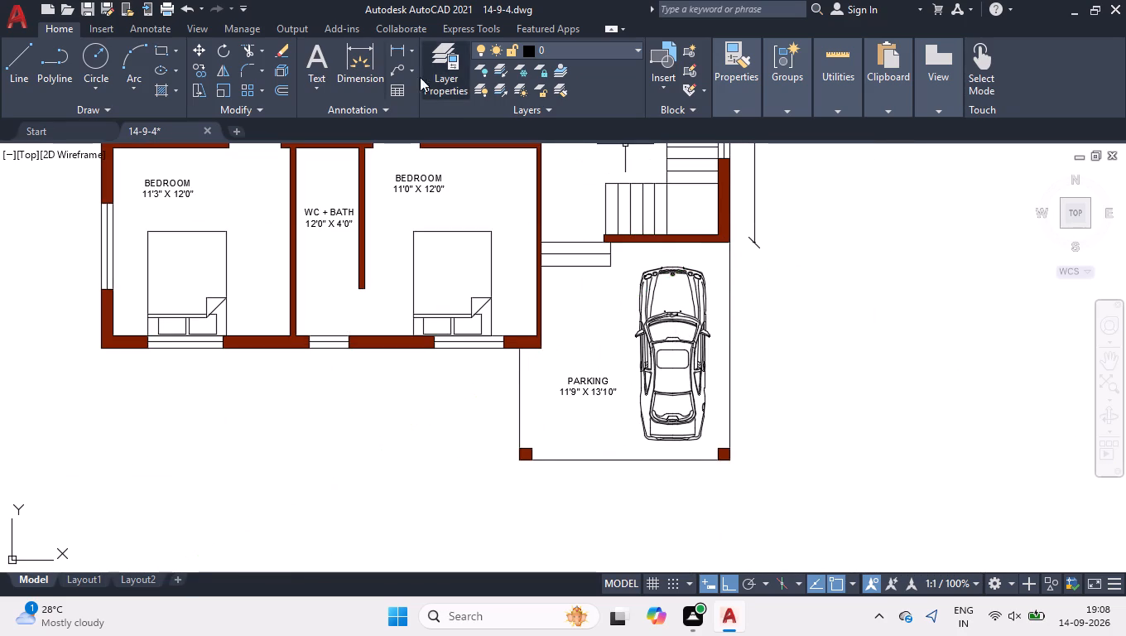
Continue that dimension down to the lower bedroom wall's outer bottom-right corner and on to the parking's bottom edge.
left_click(161, 26)
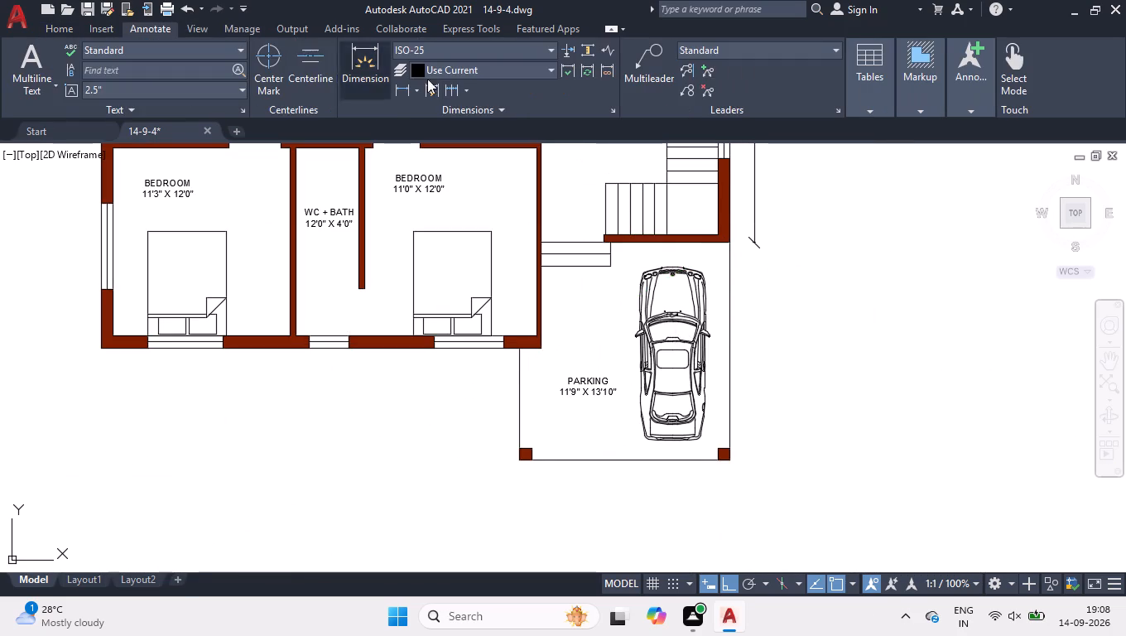
left_click(451, 93)
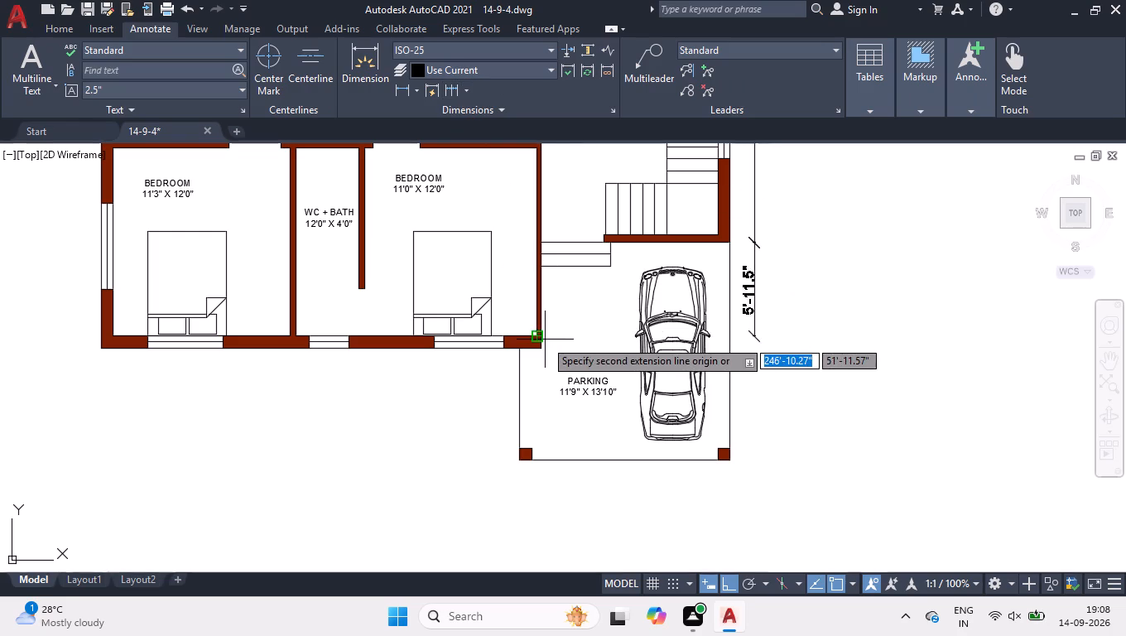
left_click(543, 347)
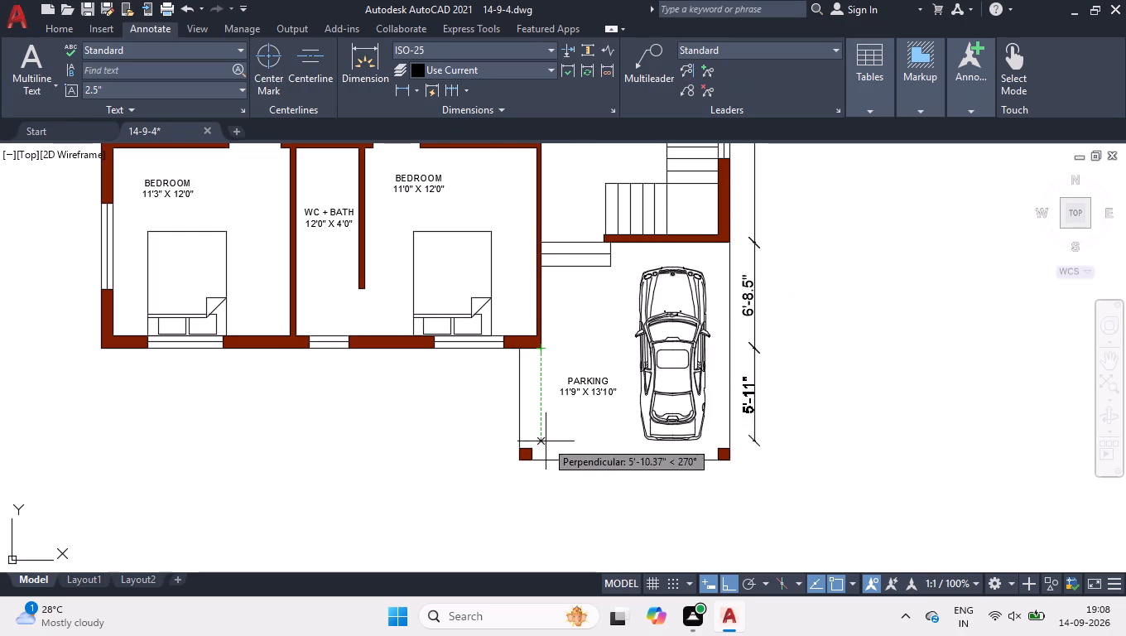
left_click(537, 461)
key("space")
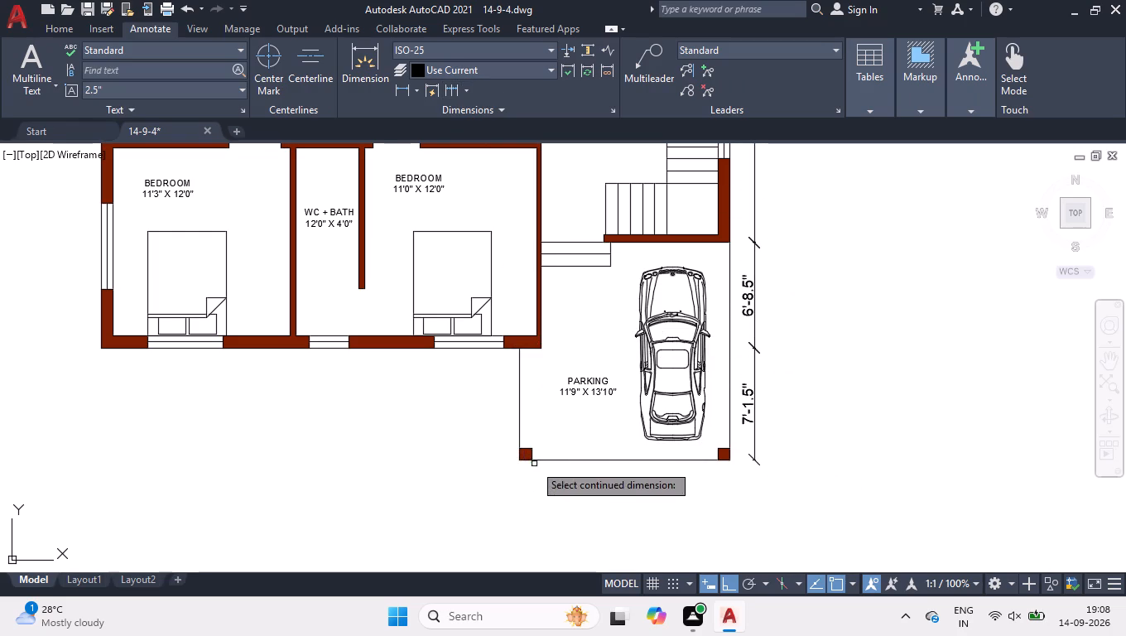
scroll(599, 475, "down", 2)
key("space")
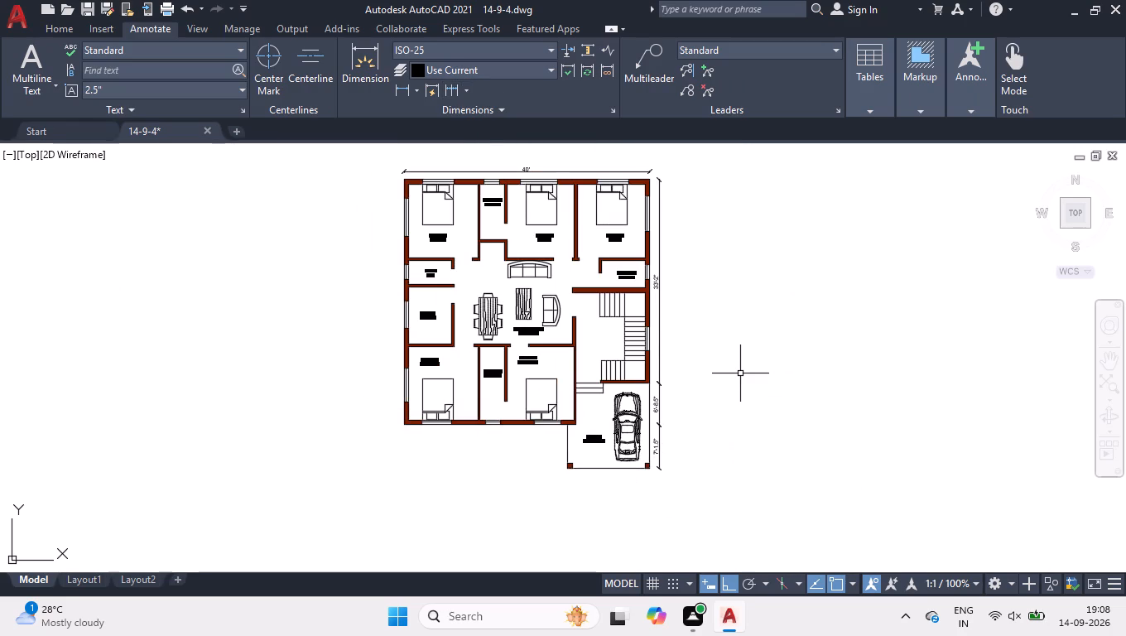
Add an overall vertical linear dimension outside the right-hand dimension chain, from the plan's top-right corner to the parking's bottom-right corner.
type("DLI")
key("Return")
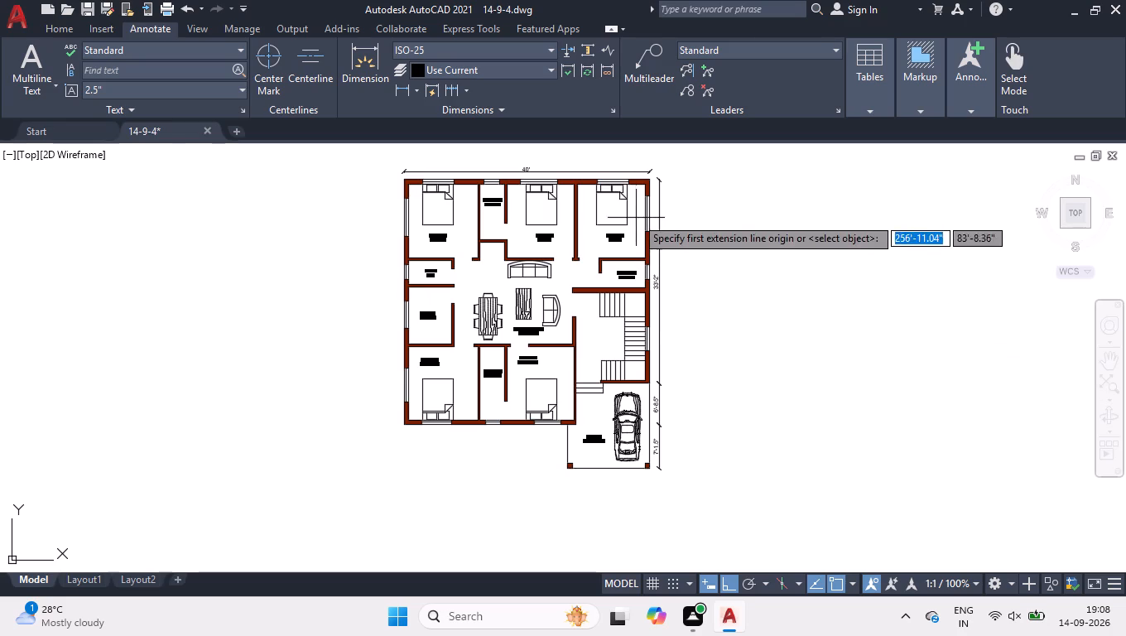
scroll(655, 173, "up", 3)
left_click(670, 188)
scroll(670, 188, "down", 3)
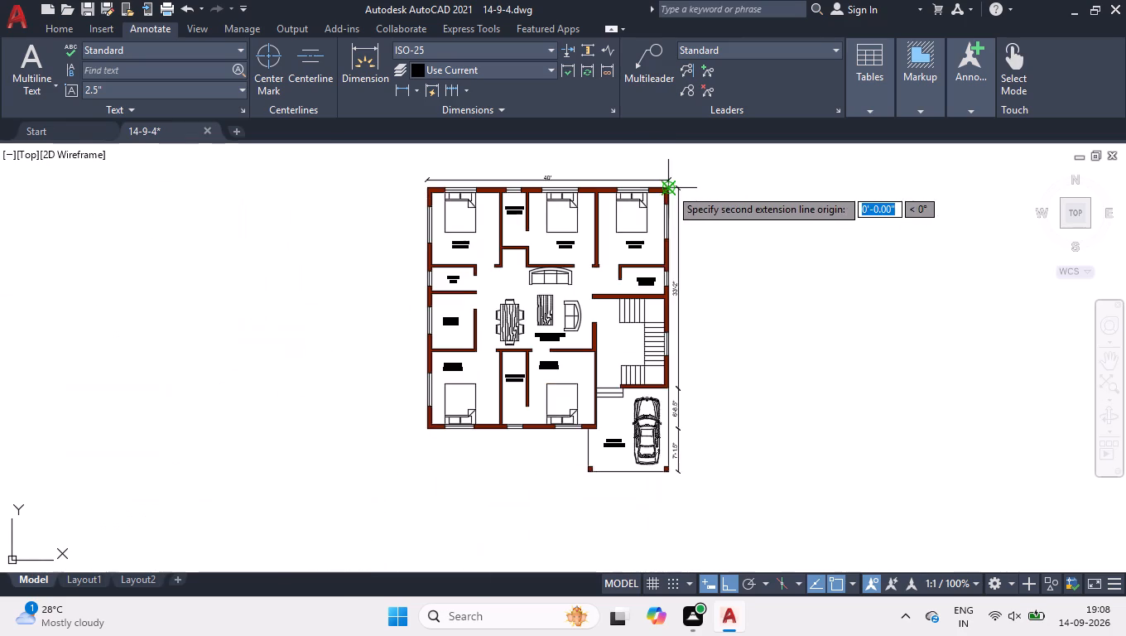
scroll(645, 531, "up", 2)
scroll(706, 384, "up", 4)
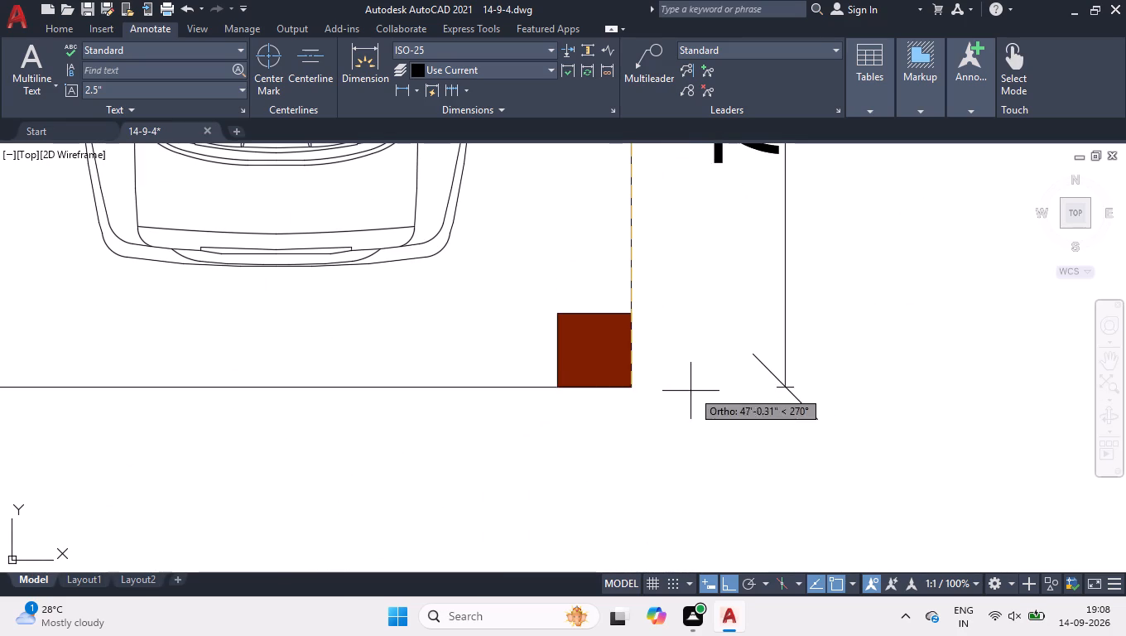
left_click(632, 391)
scroll(633, 396, "down", 4)
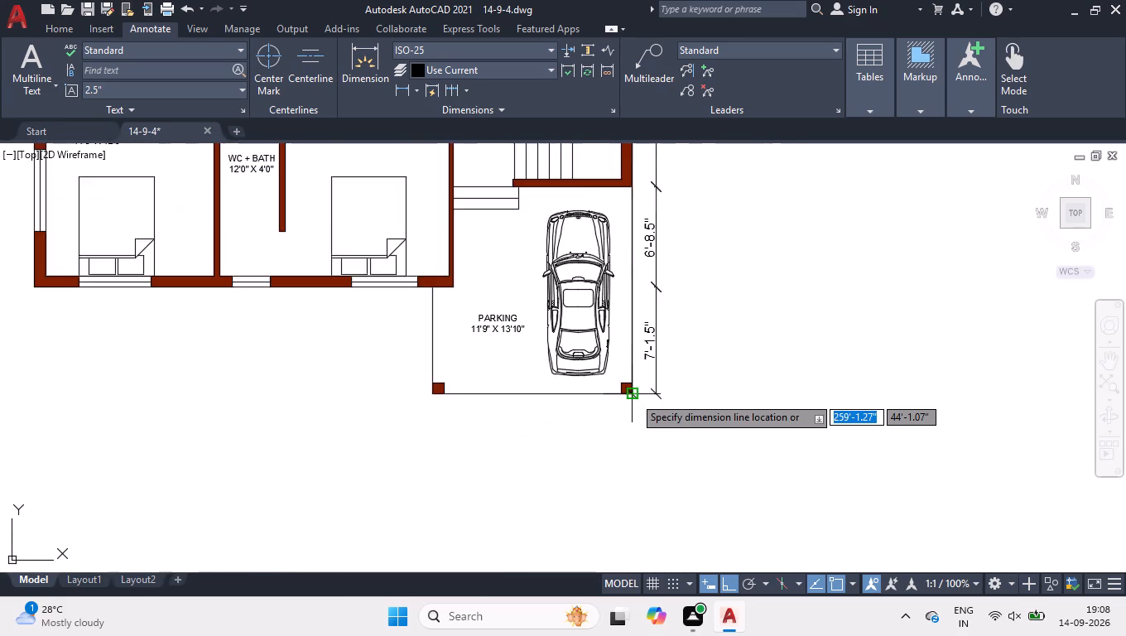
scroll(633, 396, "down", 2)
left_click(657, 323)
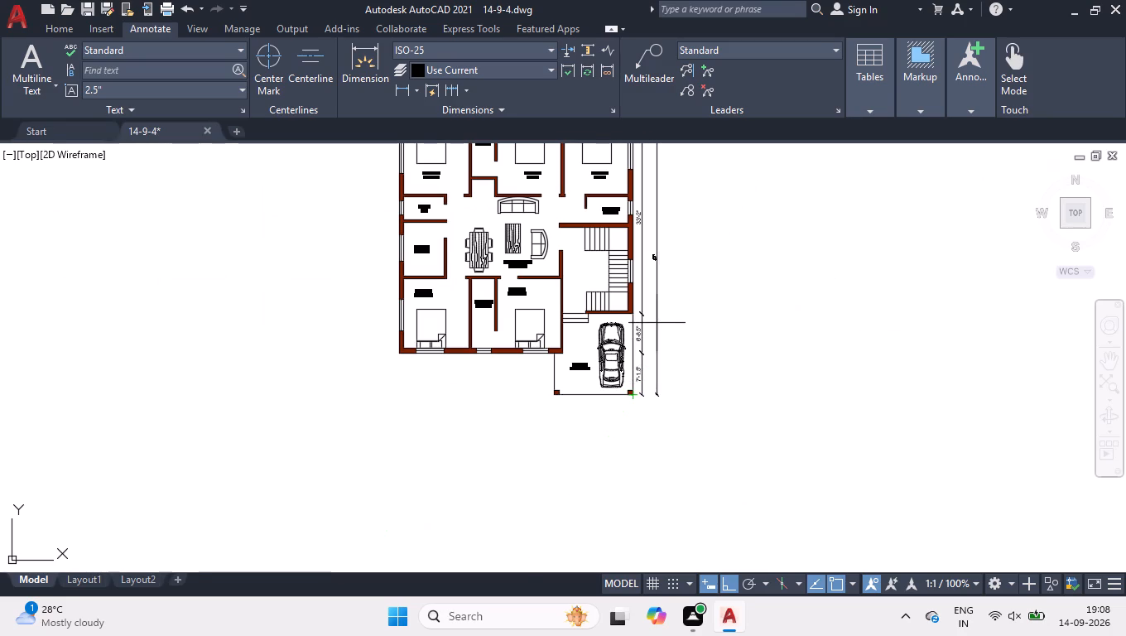
Add a horizontal linear dimension below the parking, between its bottom-left and bottom-right corners.
scroll(672, 458, "down", 1)
scroll(629, 309, "up", 1)
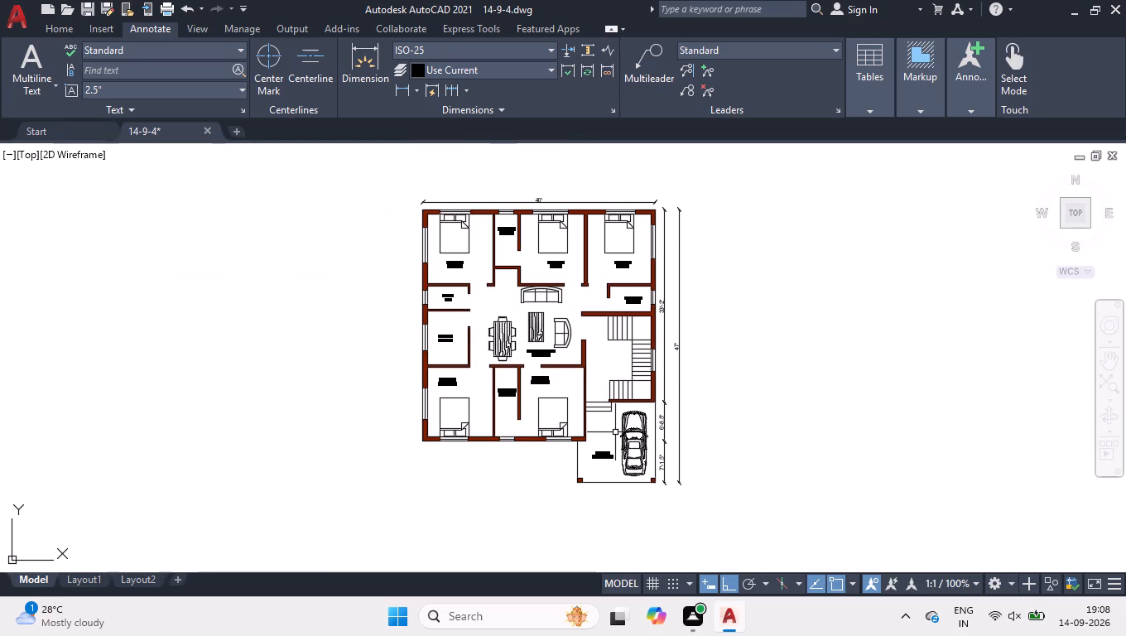
scroll(615, 432, "up", 1)
scroll(583, 523, "up", 3)
key("space")
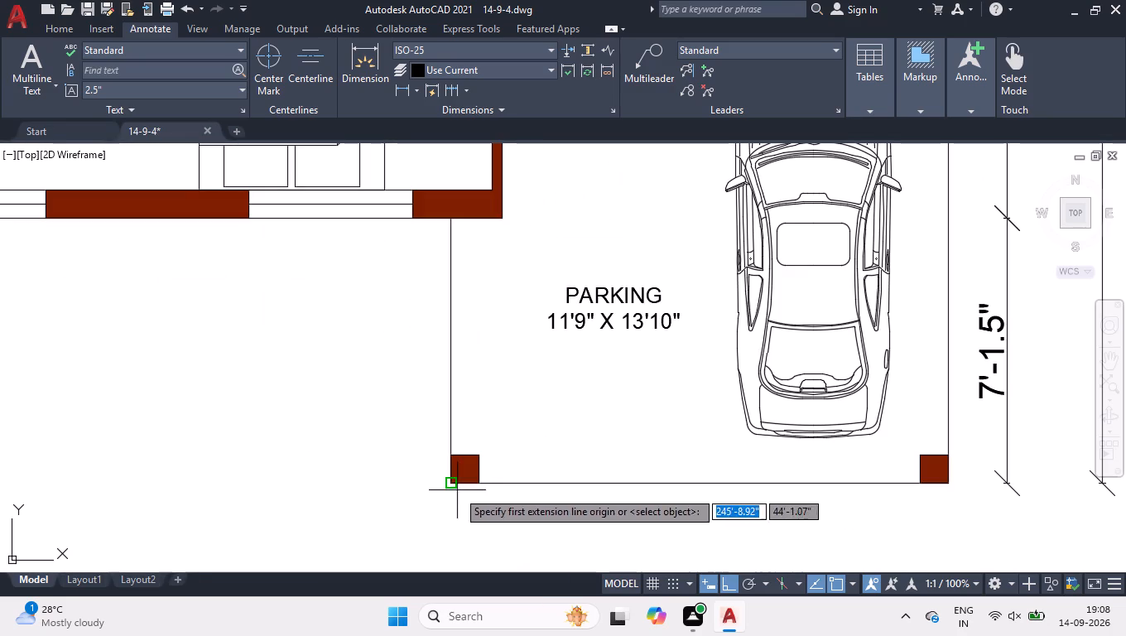
left_click(453, 484)
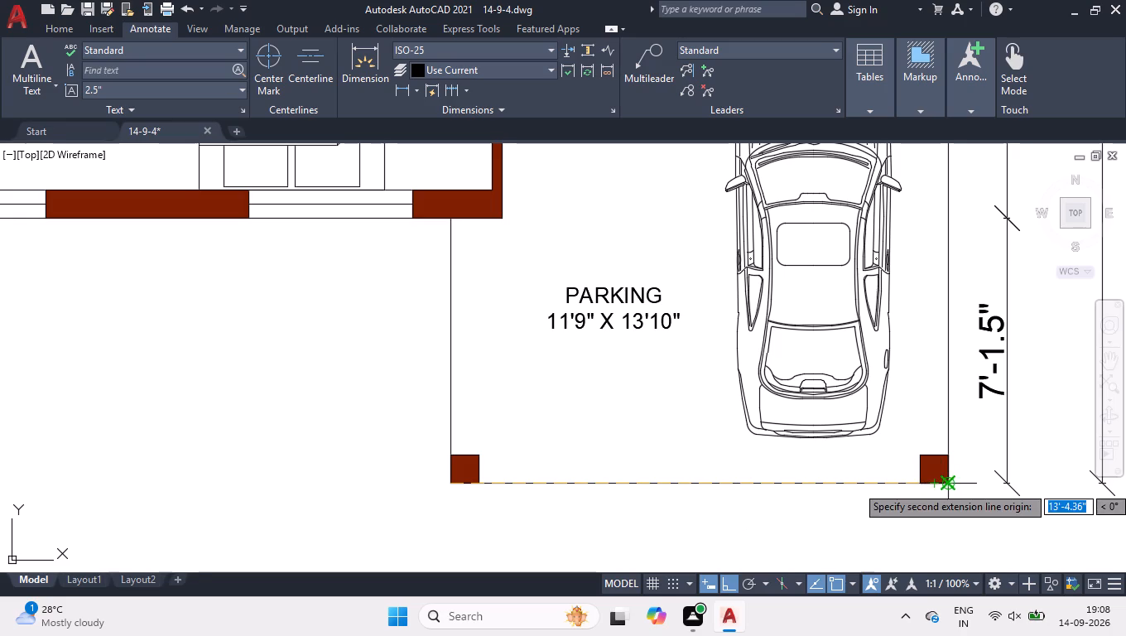
left_click(954, 485)
left_click(946, 525)
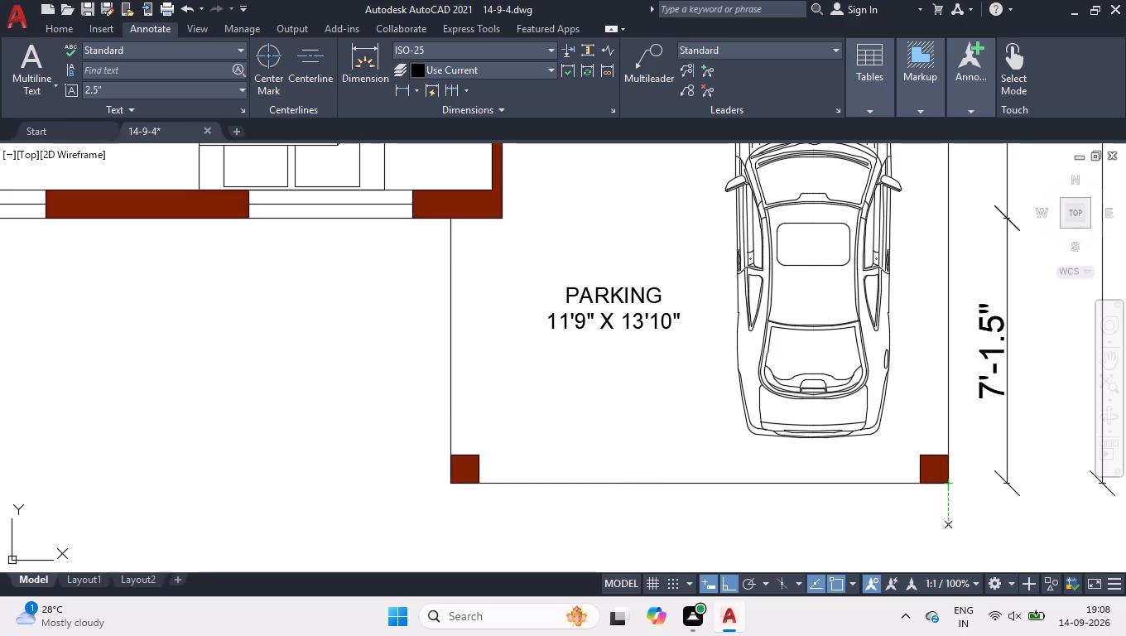
Add a horizontal linear dimension from the house's bottom-left corner to the parking's left edge, aligned with the parking width dimension.
scroll(710, 475, "down", 2)
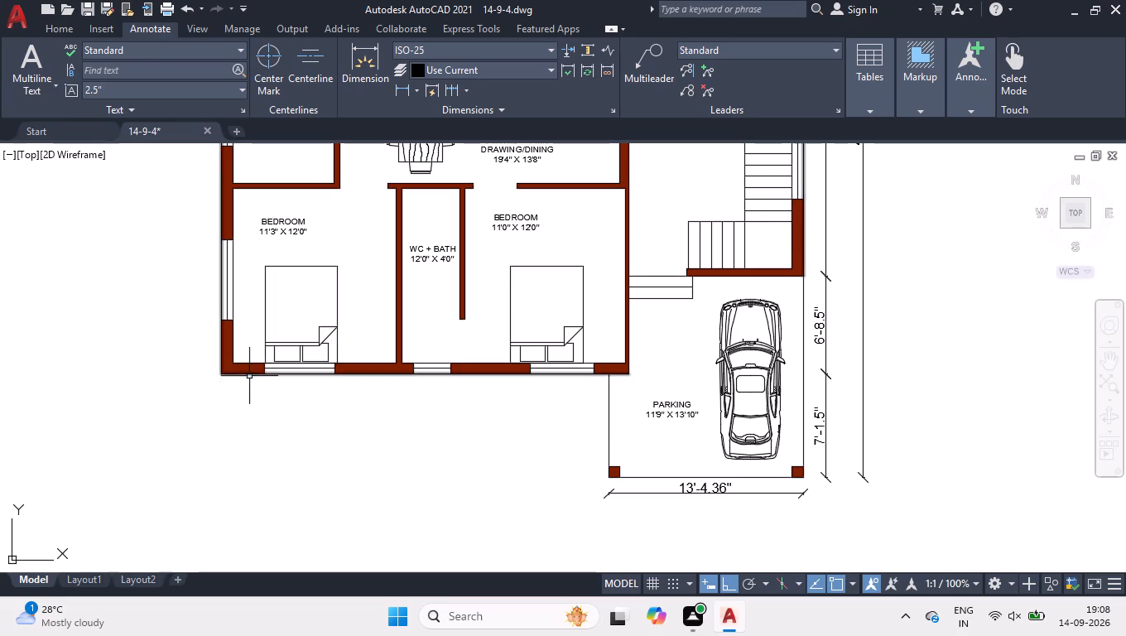
key("space")
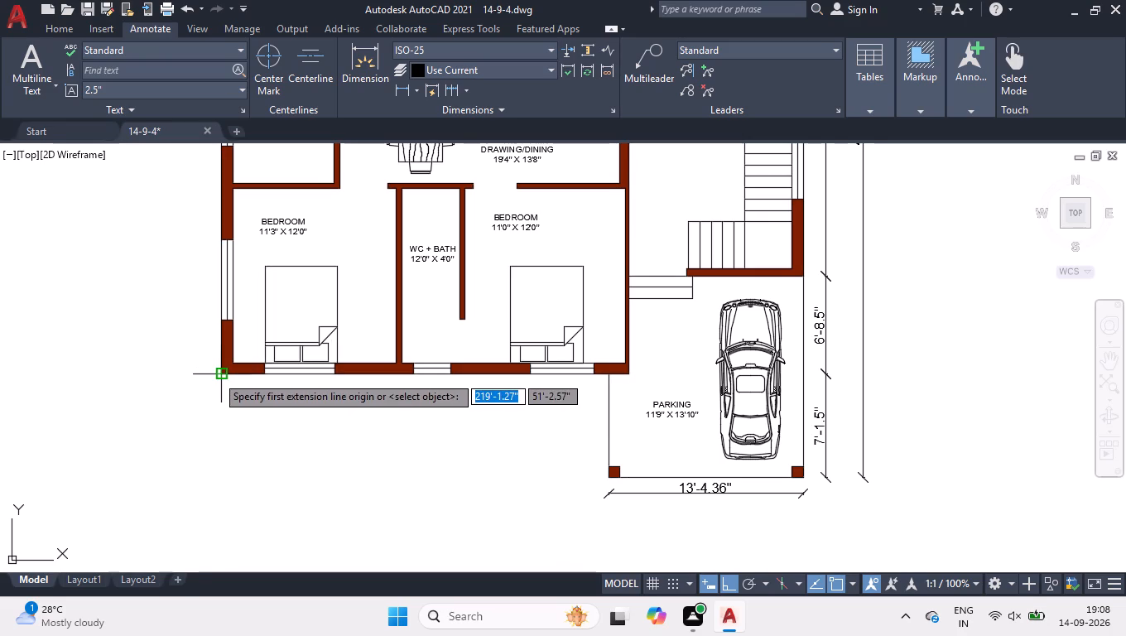
left_click(216, 375)
left_click(608, 373)
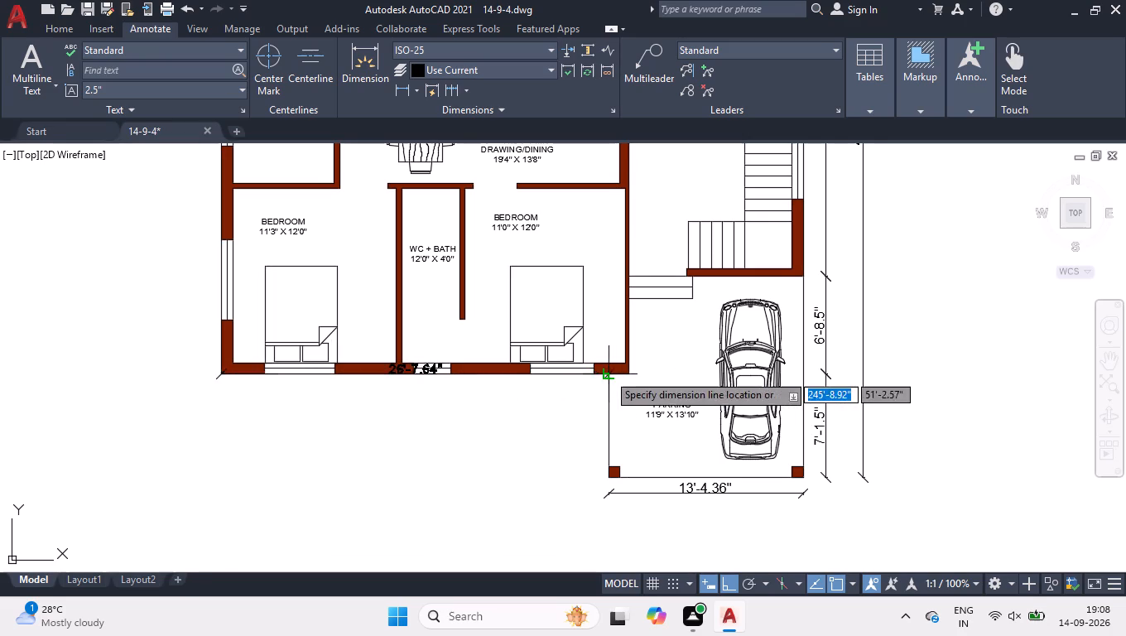
left_click(613, 493)
Add a vertical linear dimension outside the left wall, from the house's top-left corner to its bottom-left corner.
scroll(554, 532, "down", 2)
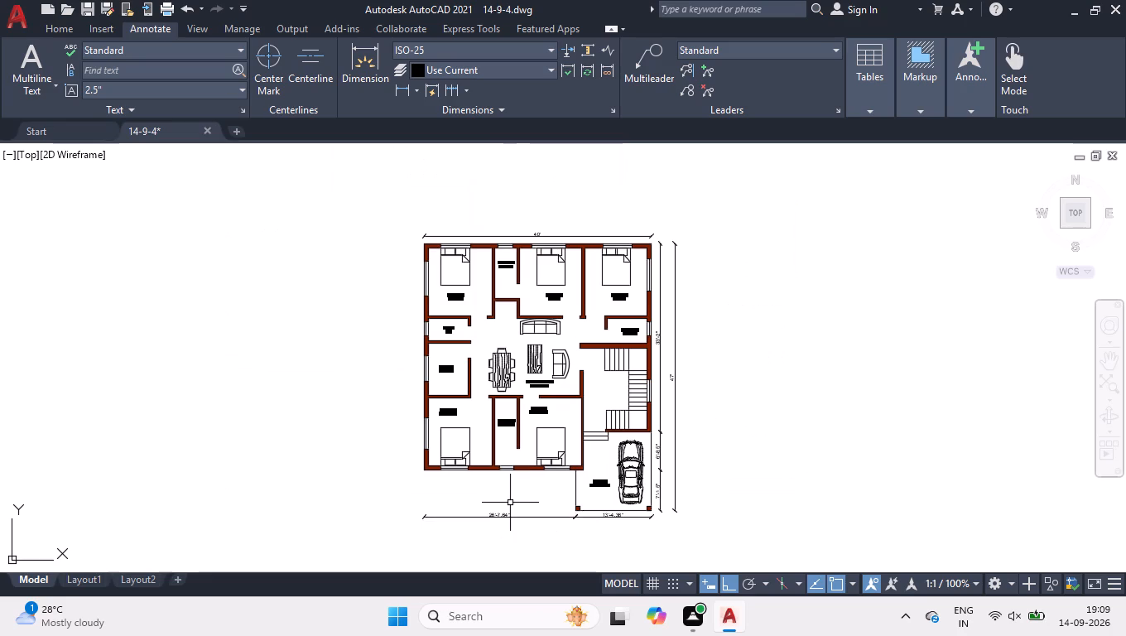
scroll(467, 419, "up", 1)
scroll(421, 340, "down", 1)
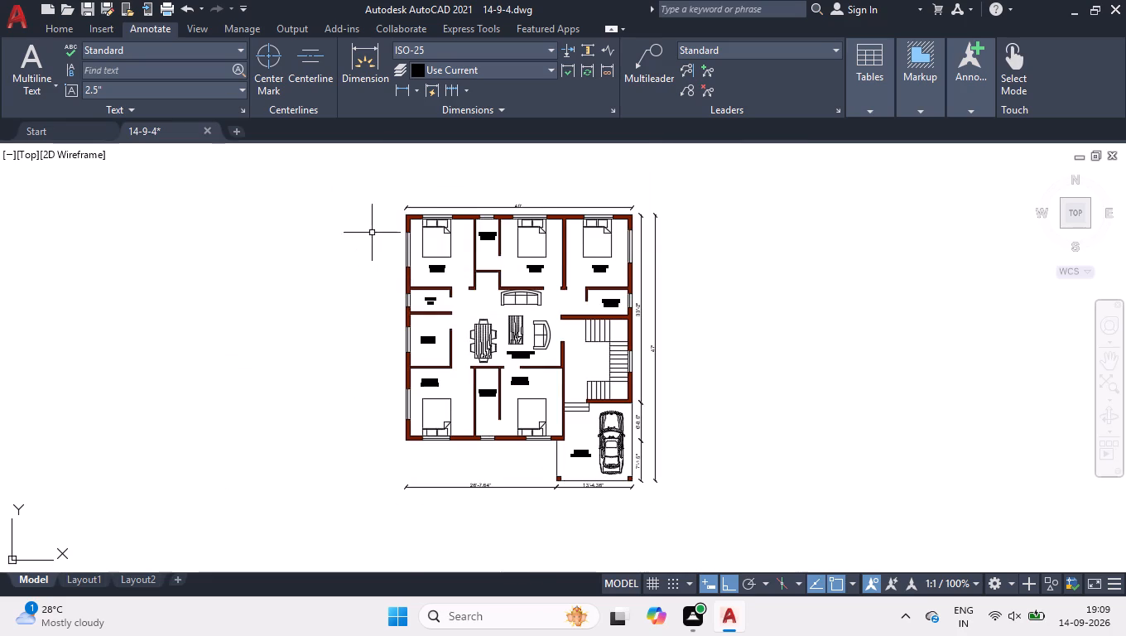
key("space")
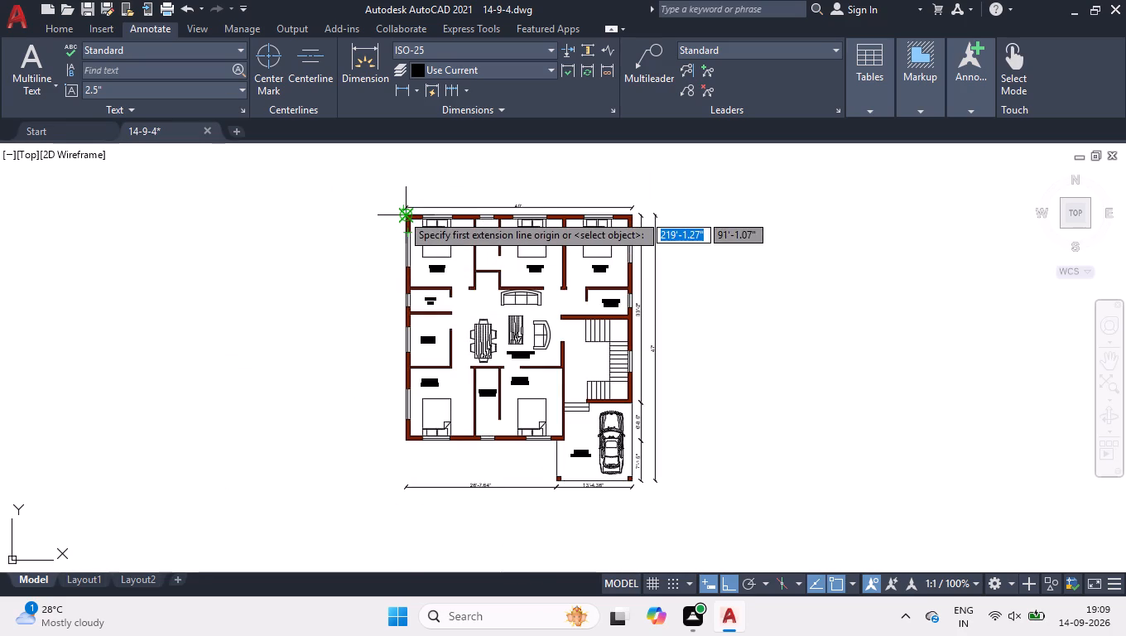
left_click(402, 214)
left_click(405, 445)
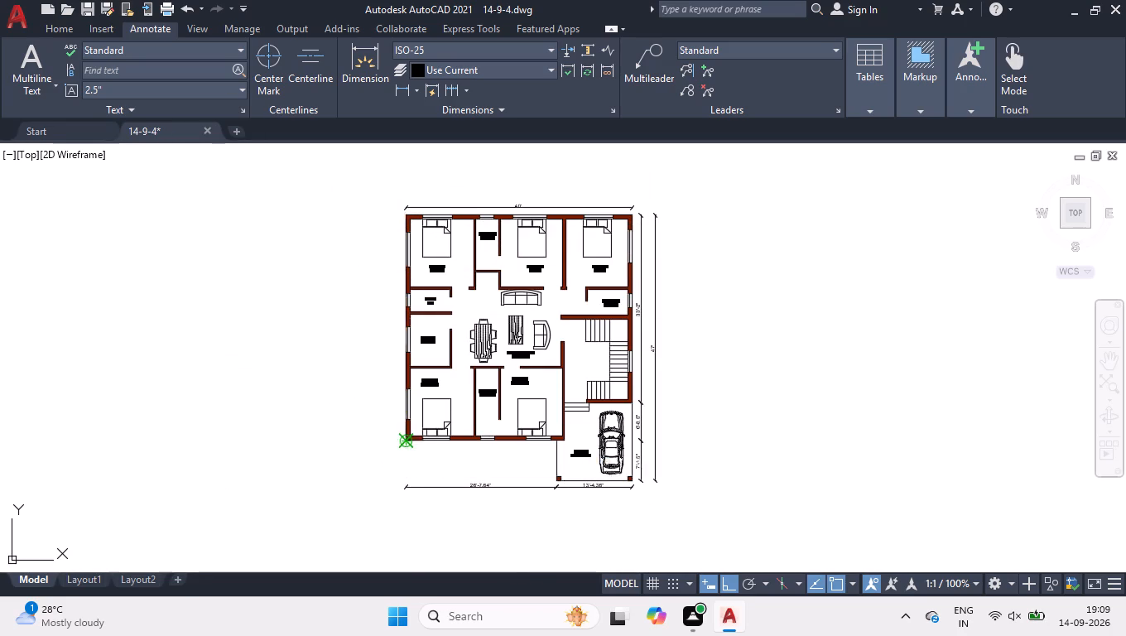
left_click(397, 422)
Add an overall vertical linear dimension outside the left wall dimension, from the plan's top-left corner down to the parking's bottom-right corner.
key("space")
scroll(402, 199, "up", 3)
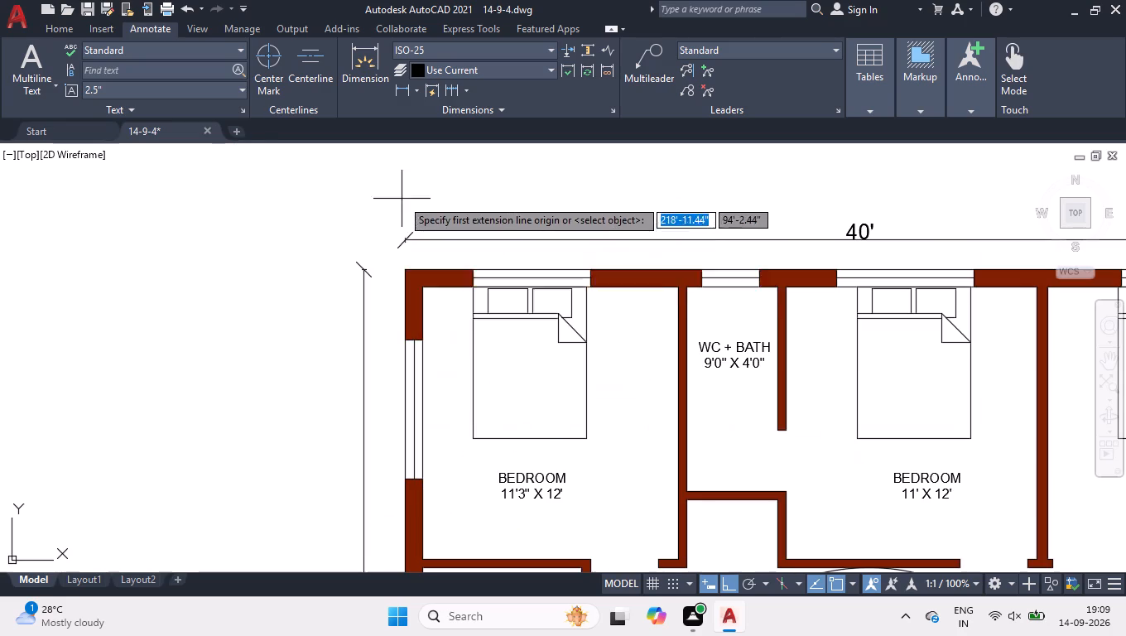
left_click(406, 267)
scroll(406, 267, "down", 3)
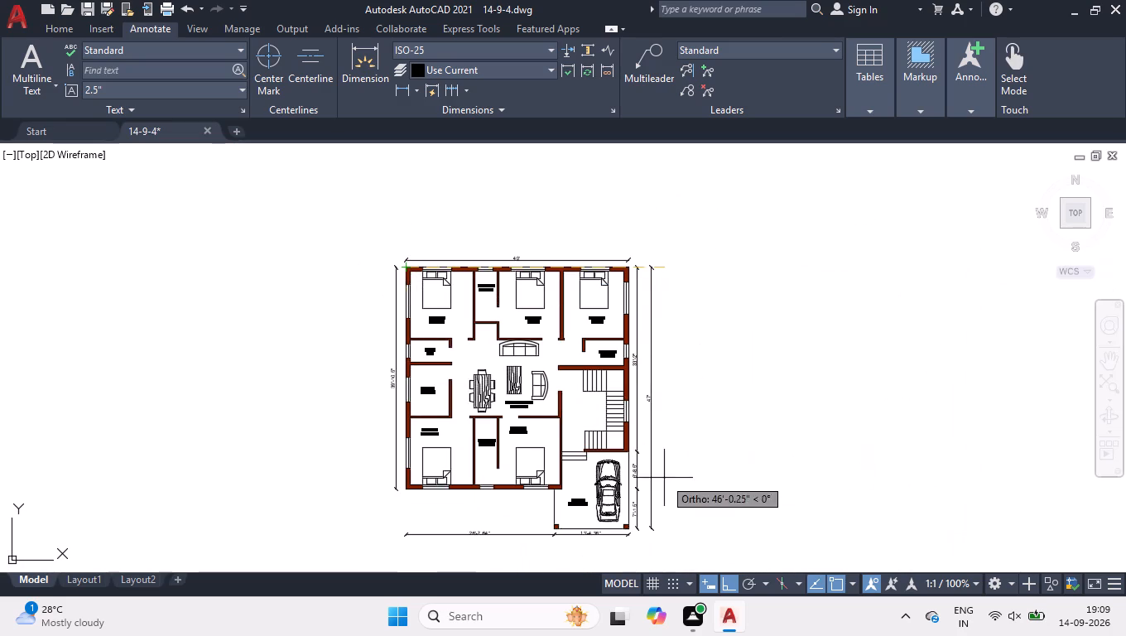
scroll(637, 529, "up", 2)
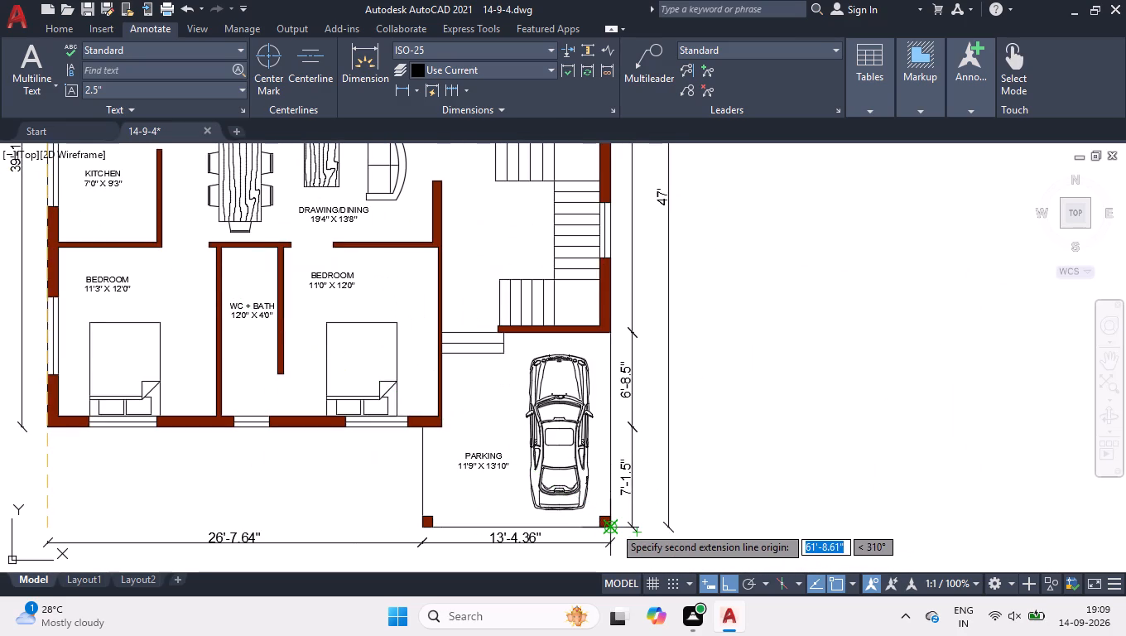
left_click(614, 526)
scroll(456, 529, "down", 2)
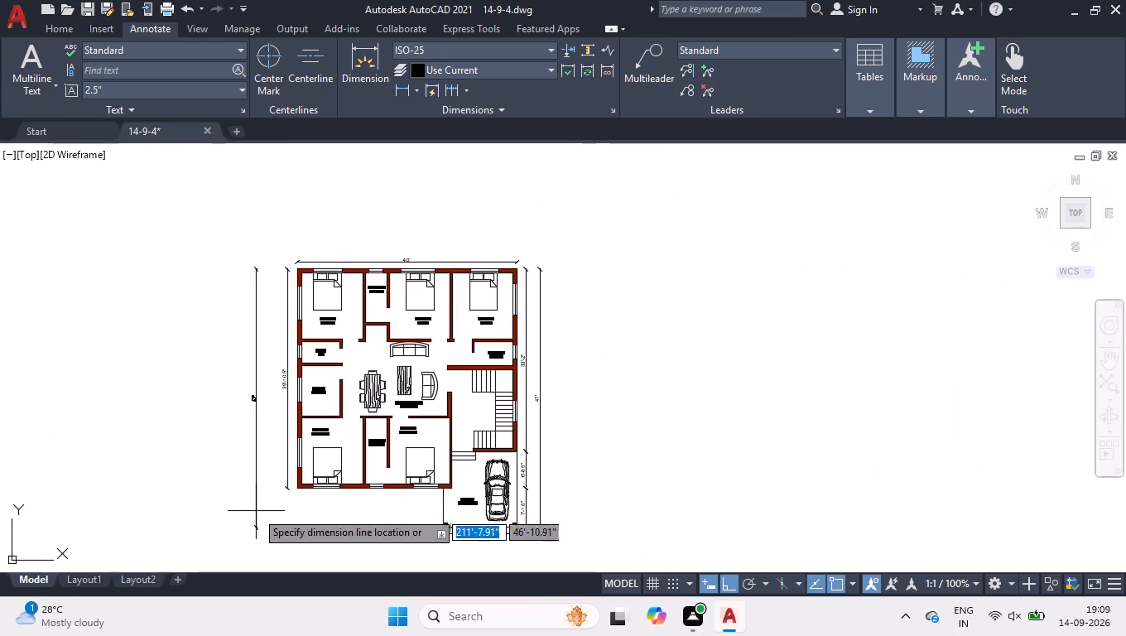
left_click(270, 505)
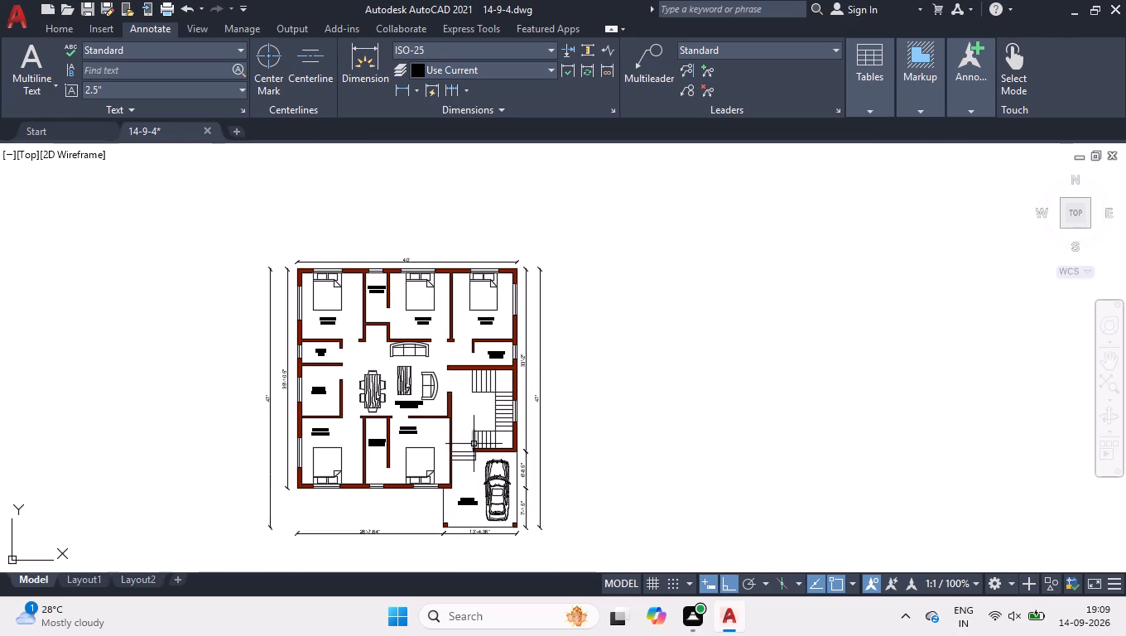
Quit the application, saving the changes to 14-9-4.dwg.
key("ctrl+q")
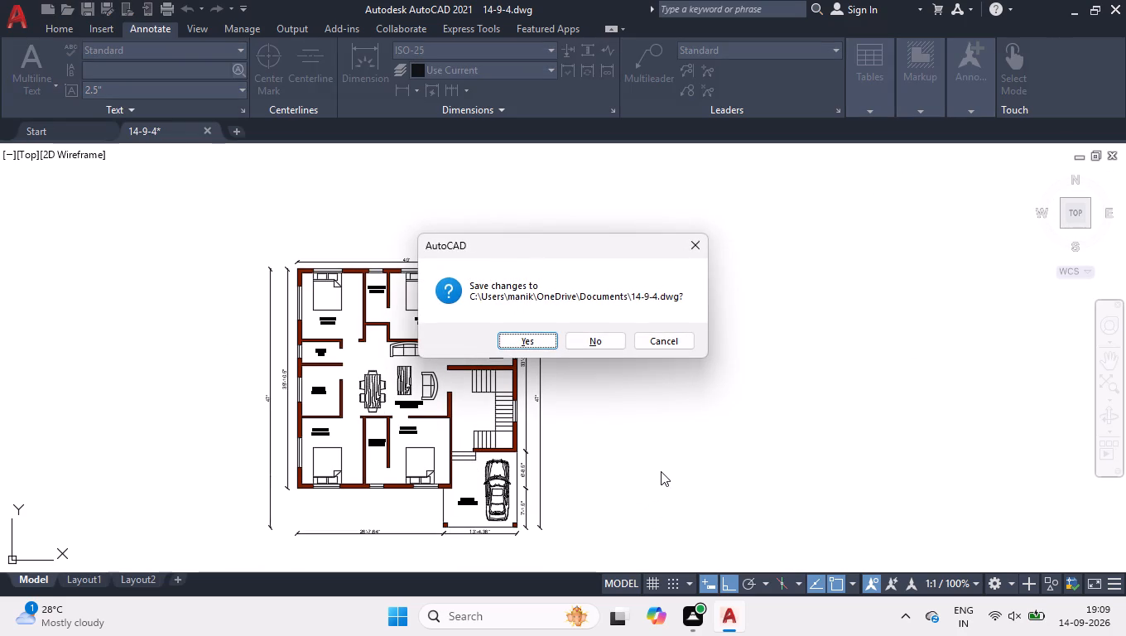
key("Return")
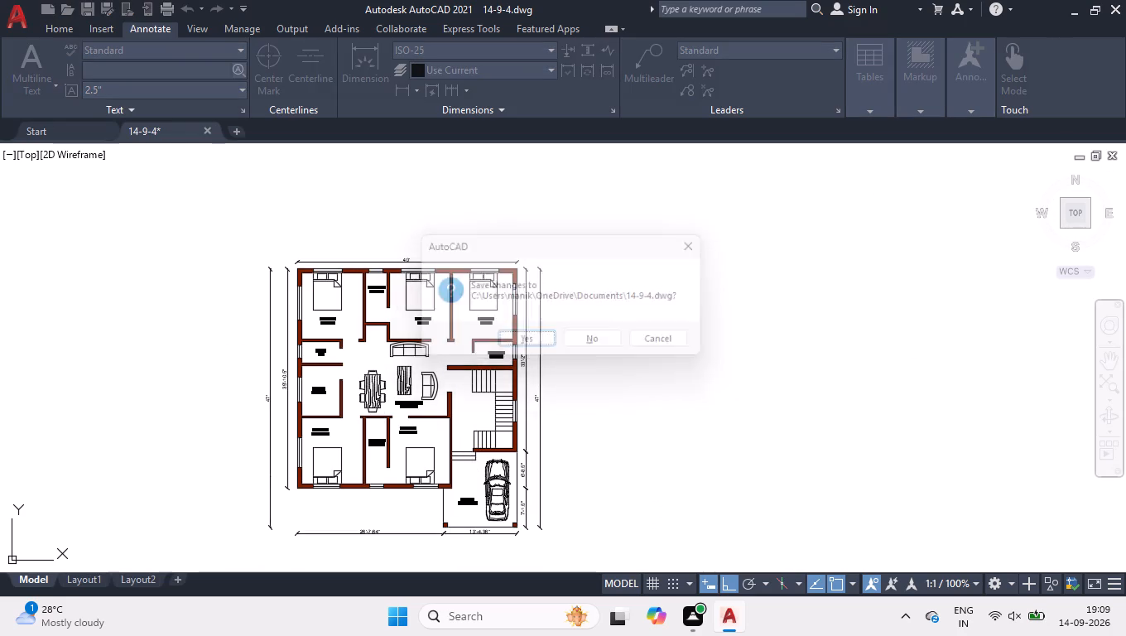
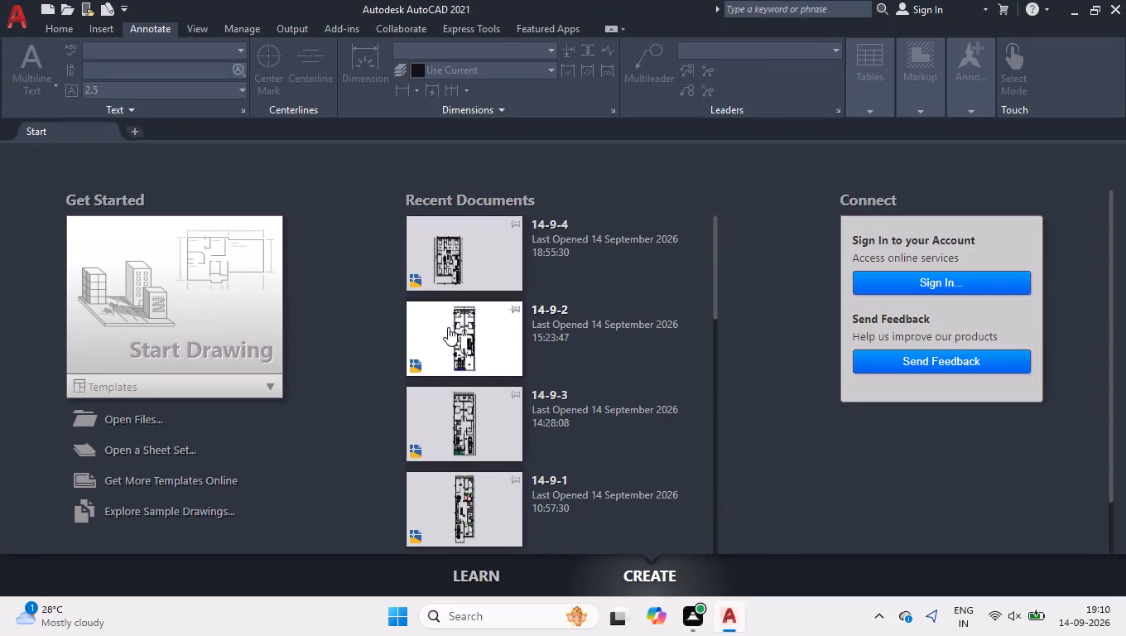
Reopen the 14-9-4 drawing from the recent documents.
left_click(447, 266)
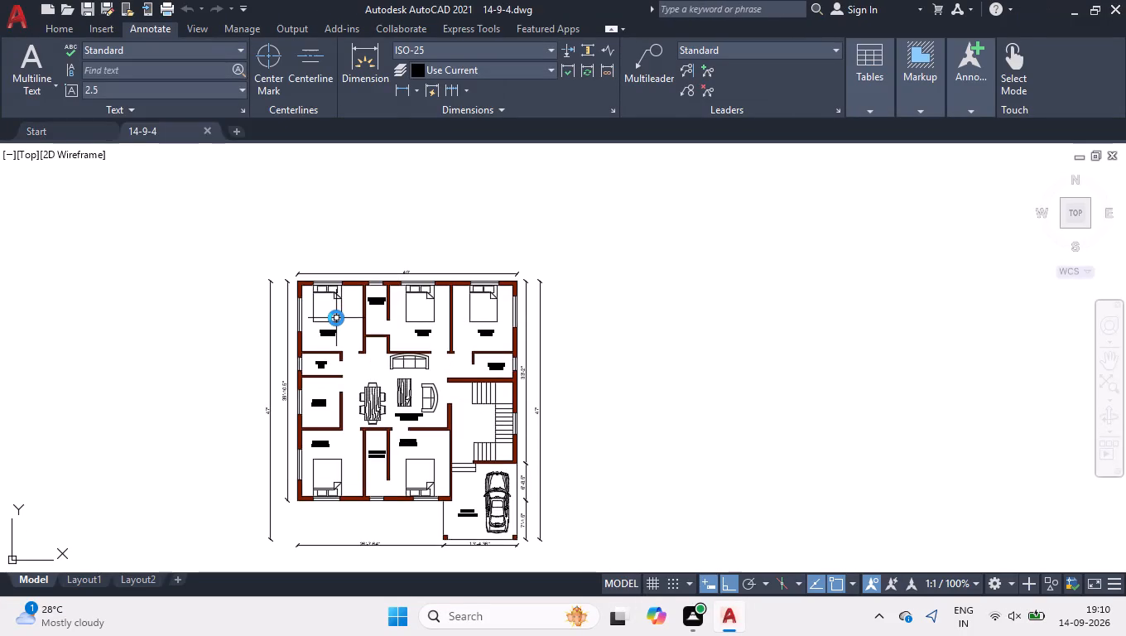
Query the LOGFILENAME variable to look up the path of the drawing's log file.
type("LOGFILE")
key("Return")
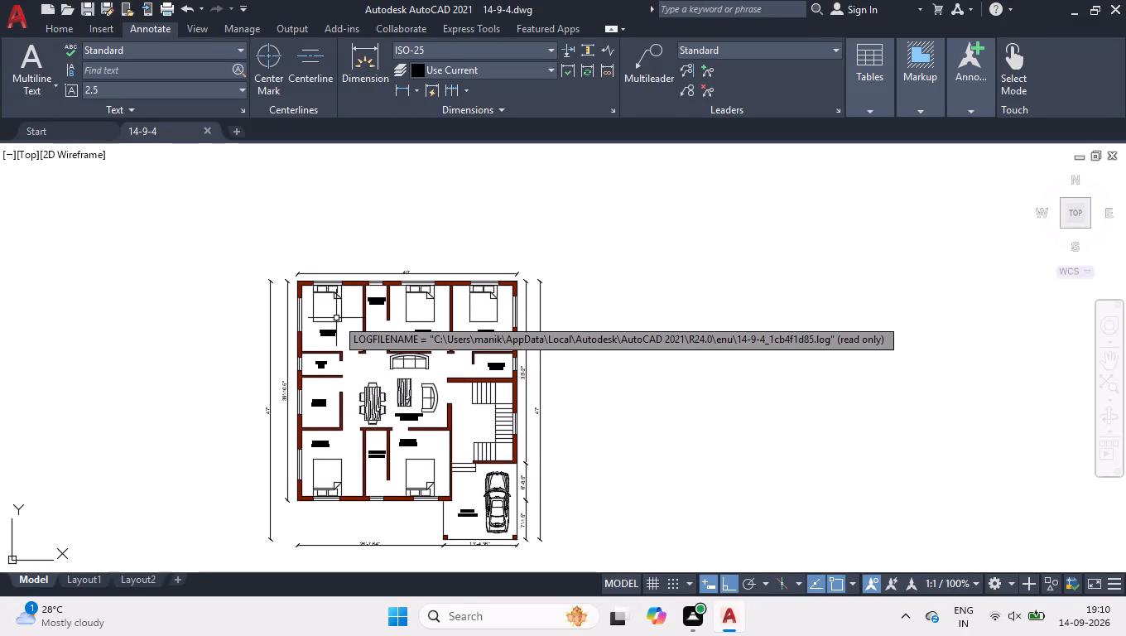
left_click(63, 584)
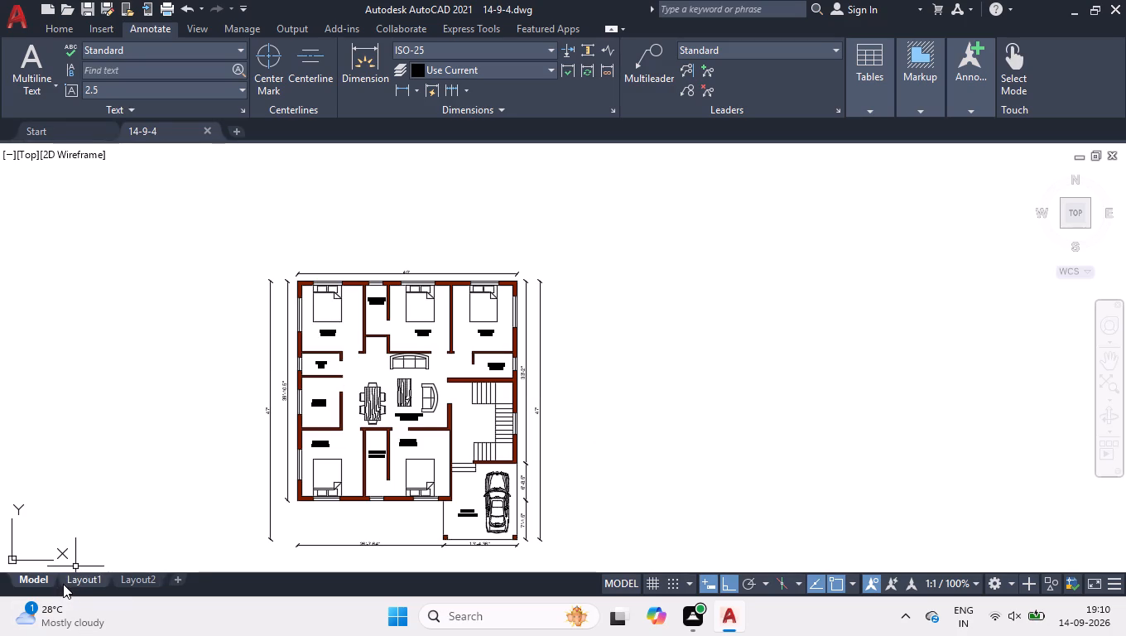